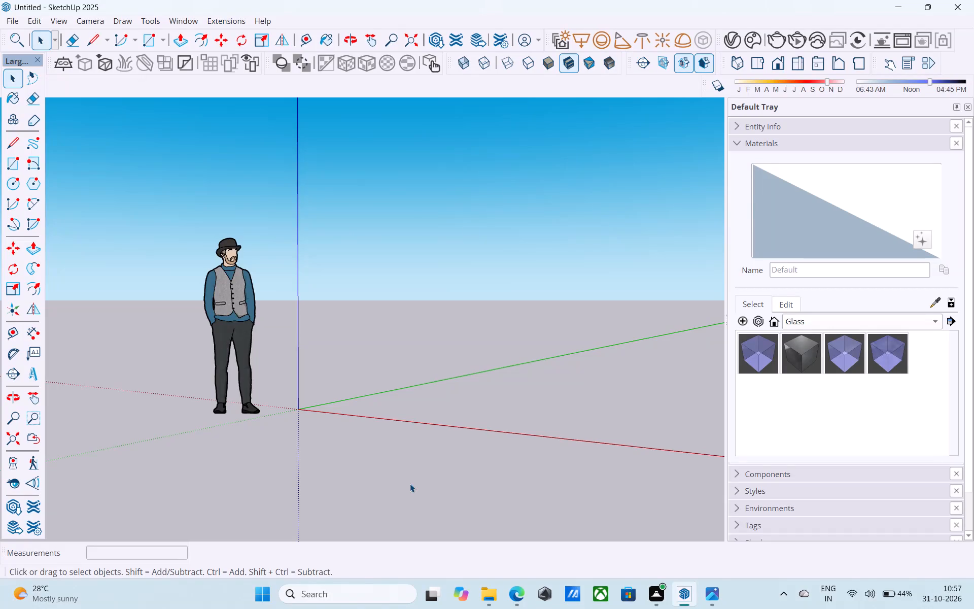
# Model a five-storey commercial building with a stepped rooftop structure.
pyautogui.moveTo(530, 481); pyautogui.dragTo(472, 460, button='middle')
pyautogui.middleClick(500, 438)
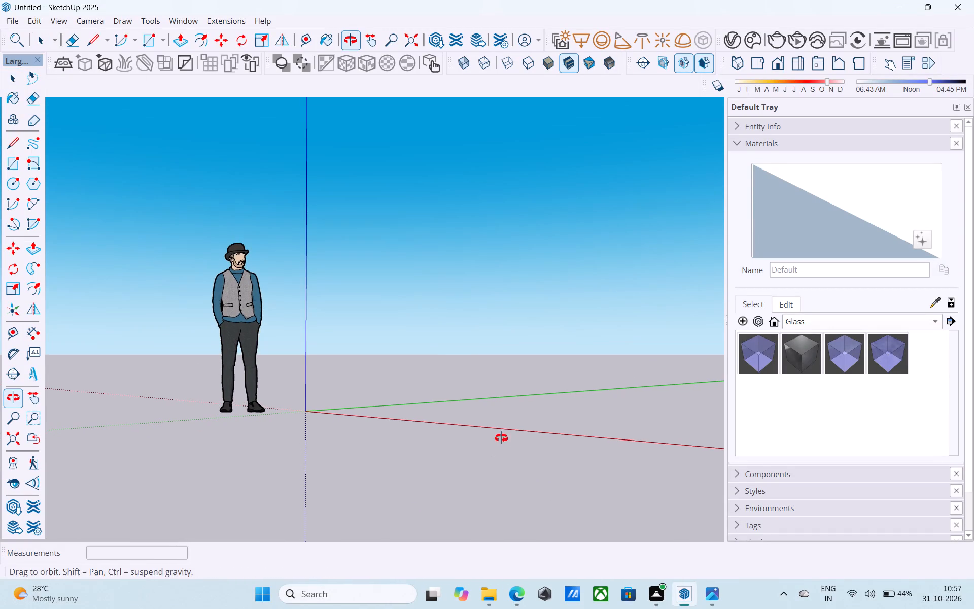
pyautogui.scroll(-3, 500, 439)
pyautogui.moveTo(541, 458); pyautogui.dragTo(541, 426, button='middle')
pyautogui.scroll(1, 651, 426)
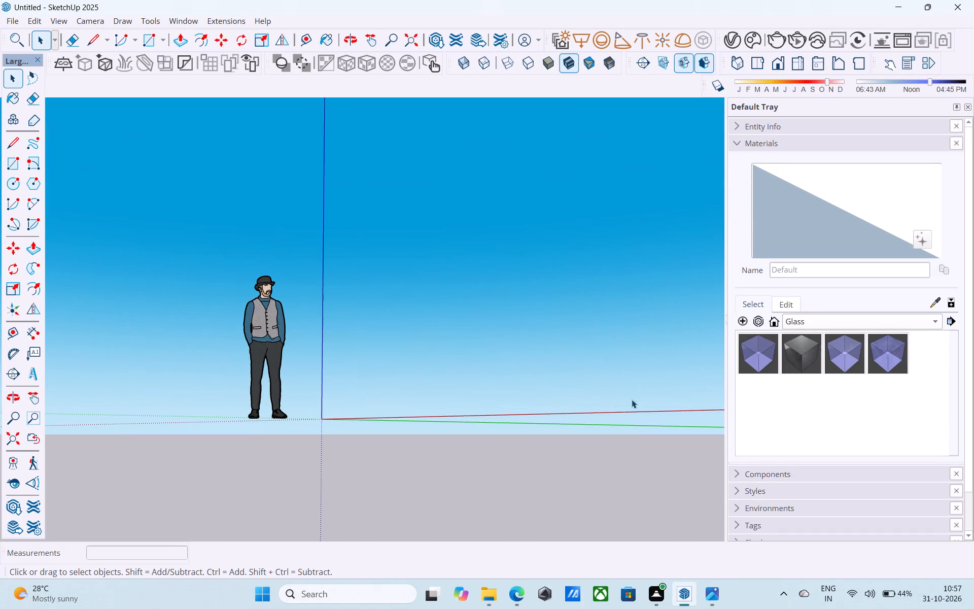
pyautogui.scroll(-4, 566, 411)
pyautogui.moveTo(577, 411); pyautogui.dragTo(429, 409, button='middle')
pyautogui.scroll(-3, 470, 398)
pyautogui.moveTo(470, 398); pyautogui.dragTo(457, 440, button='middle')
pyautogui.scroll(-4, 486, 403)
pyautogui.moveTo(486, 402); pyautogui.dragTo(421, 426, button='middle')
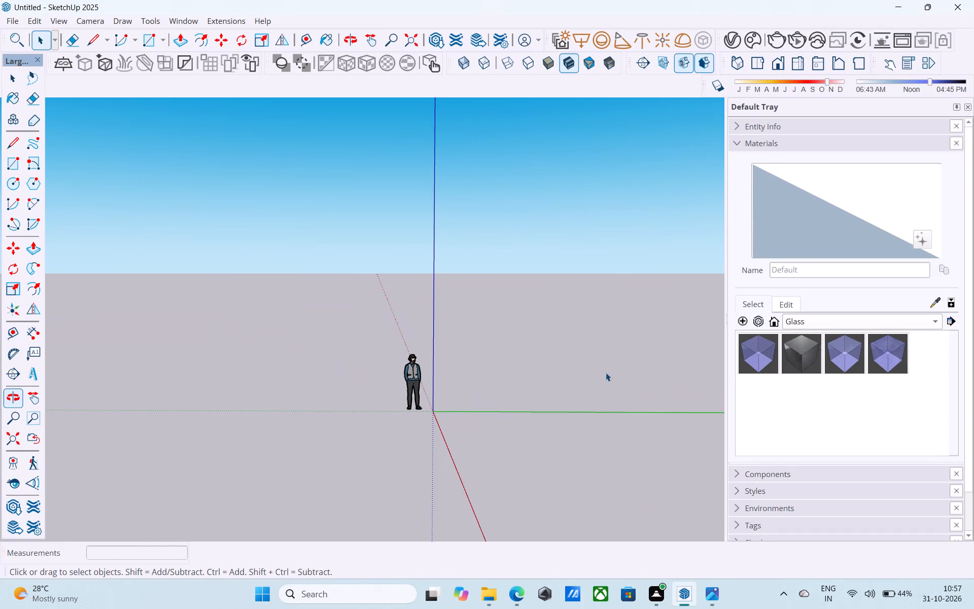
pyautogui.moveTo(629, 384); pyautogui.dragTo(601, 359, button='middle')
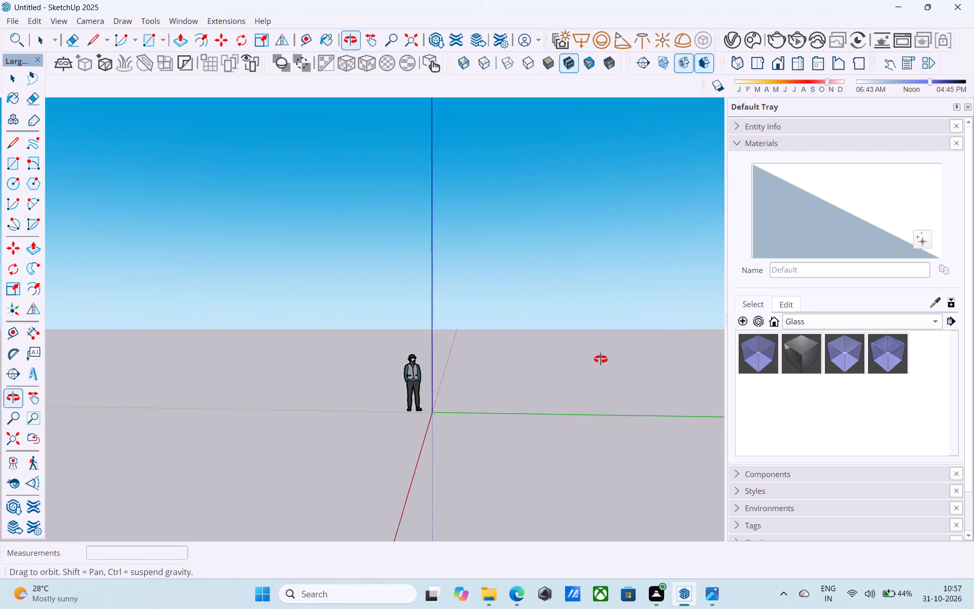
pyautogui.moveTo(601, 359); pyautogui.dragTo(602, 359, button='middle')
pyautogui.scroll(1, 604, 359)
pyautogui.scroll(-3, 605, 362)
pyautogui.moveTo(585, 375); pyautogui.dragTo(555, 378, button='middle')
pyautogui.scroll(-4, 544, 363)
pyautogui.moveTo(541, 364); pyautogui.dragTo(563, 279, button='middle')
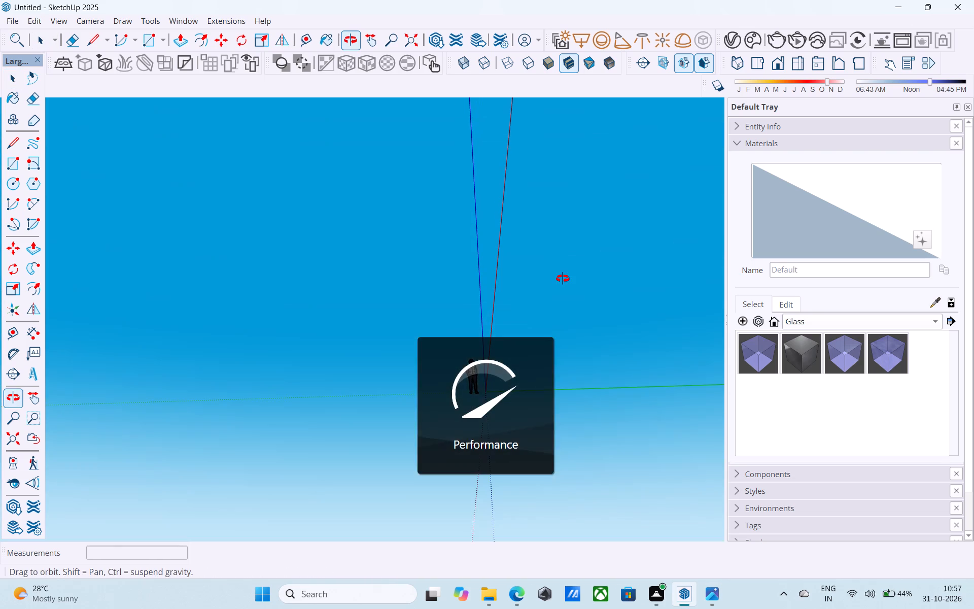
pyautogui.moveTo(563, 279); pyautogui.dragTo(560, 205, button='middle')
# Draw a 40' by 30' rectangle on the ground plane near the origin, between the red and green axes.
pyautogui.moveTo(560, 192); pyautogui.dragTo(534, 393, button='middle')
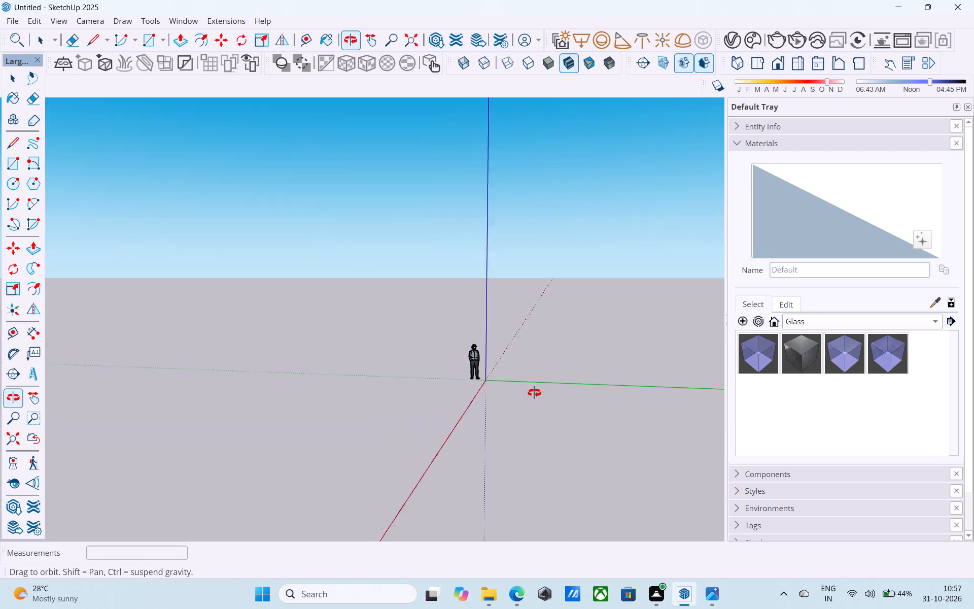
pyautogui.moveTo(534, 393); pyautogui.dragTo(539, 413, button='middle')
pyautogui.scroll(-4, 548, 409)
pyautogui.moveTo(547, 409); pyautogui.dragTo(609, 403, button='middle')
pyautogui.press('r')
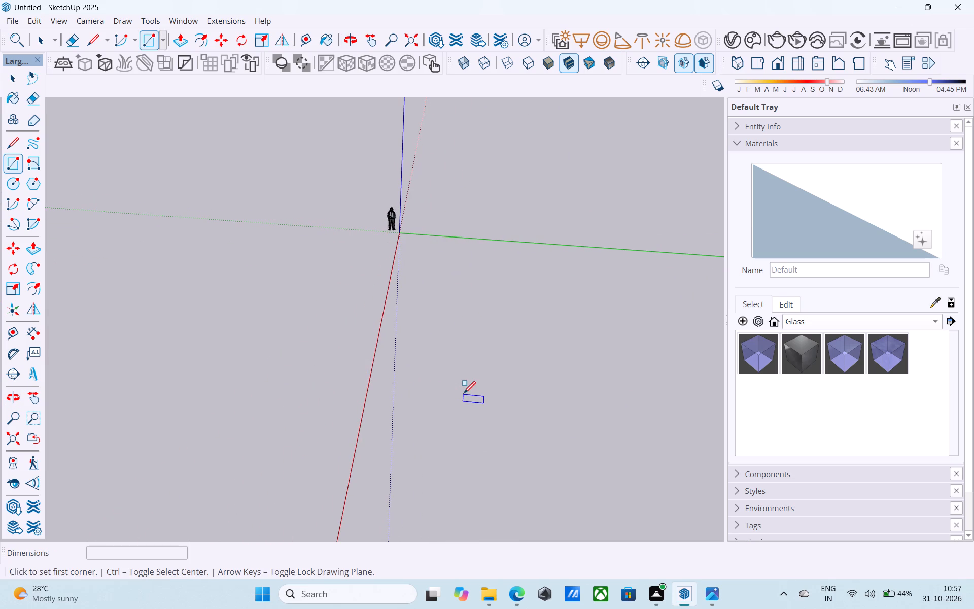
pyautogui.click(457, 344)
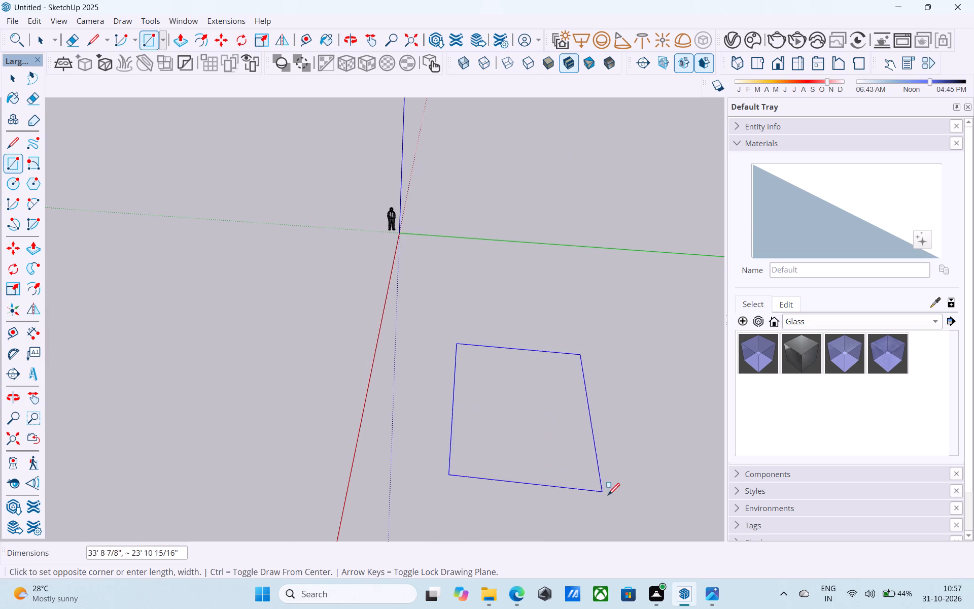
pyautogui.write('25')
pyautogui.press('BackSpace')
pyautogui.press('BackSpace')
pyautogui.press('BackSpace')
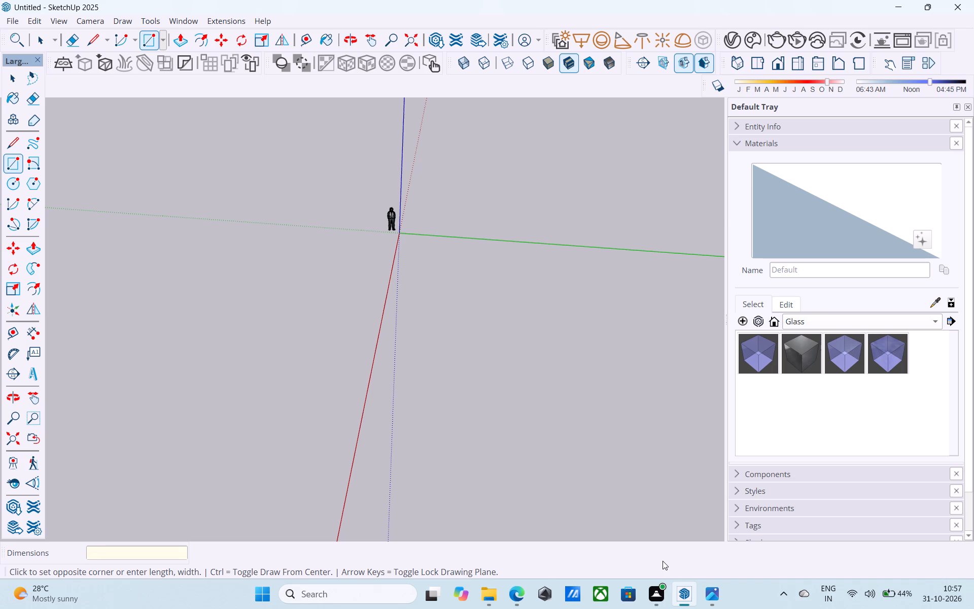
pyautogui.press('BackSpace')
pyautogui.press('BackSpace')
pyautogui.write("40',")
pyautogui.write('30')
pyautogui.press('Return')
pyautogui.write("40',30'")
pyautogui.press('Return')
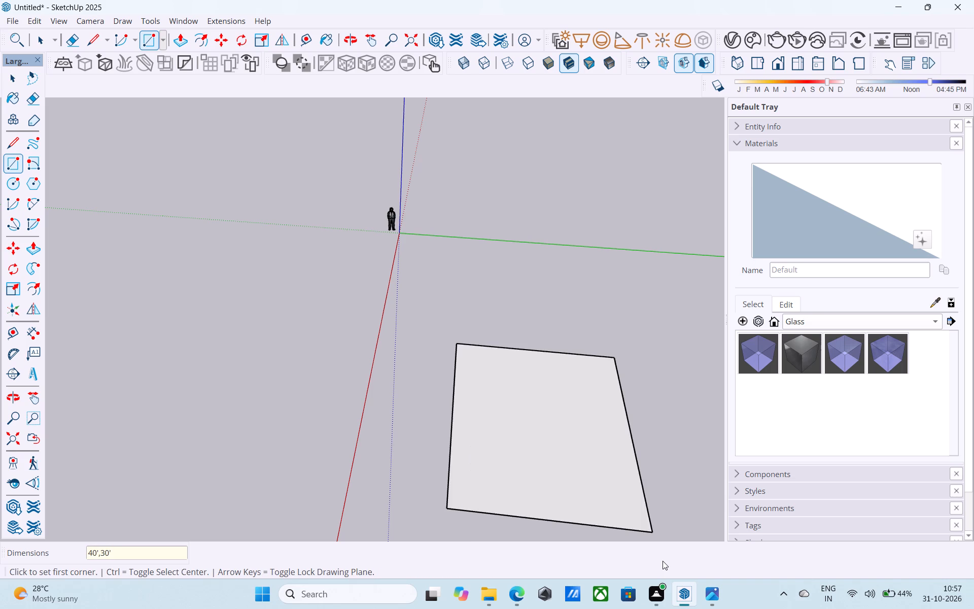
pyautogui.press('space')
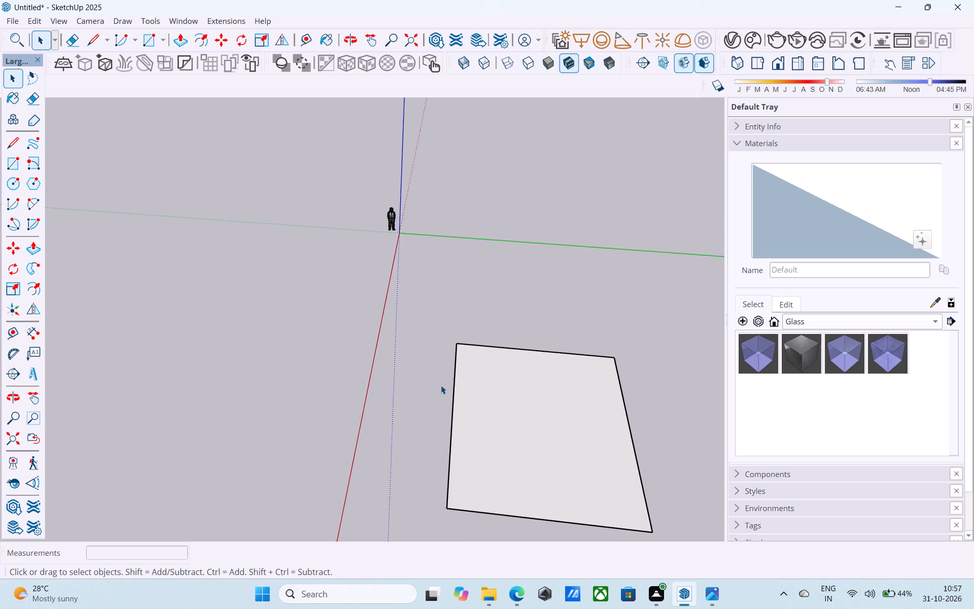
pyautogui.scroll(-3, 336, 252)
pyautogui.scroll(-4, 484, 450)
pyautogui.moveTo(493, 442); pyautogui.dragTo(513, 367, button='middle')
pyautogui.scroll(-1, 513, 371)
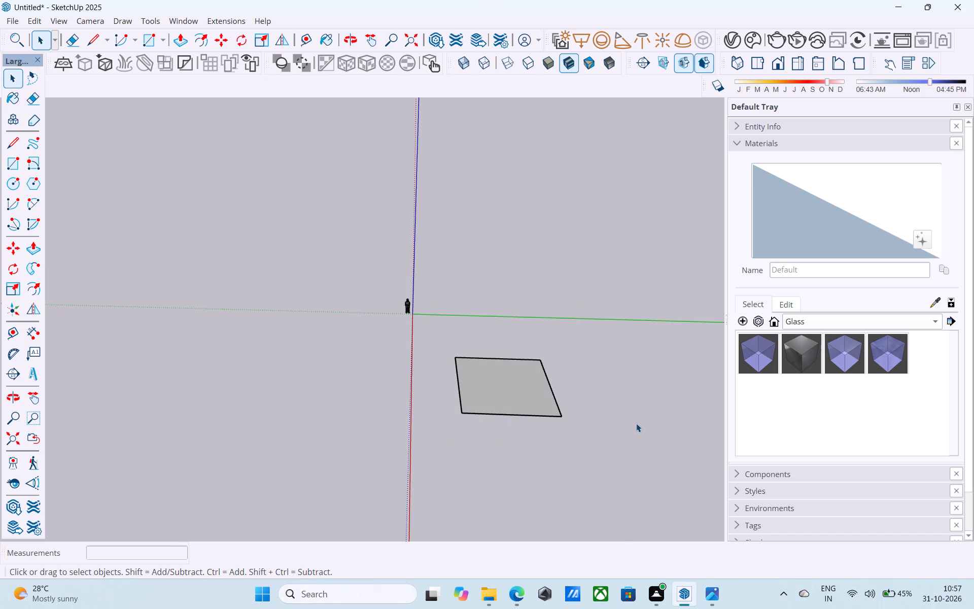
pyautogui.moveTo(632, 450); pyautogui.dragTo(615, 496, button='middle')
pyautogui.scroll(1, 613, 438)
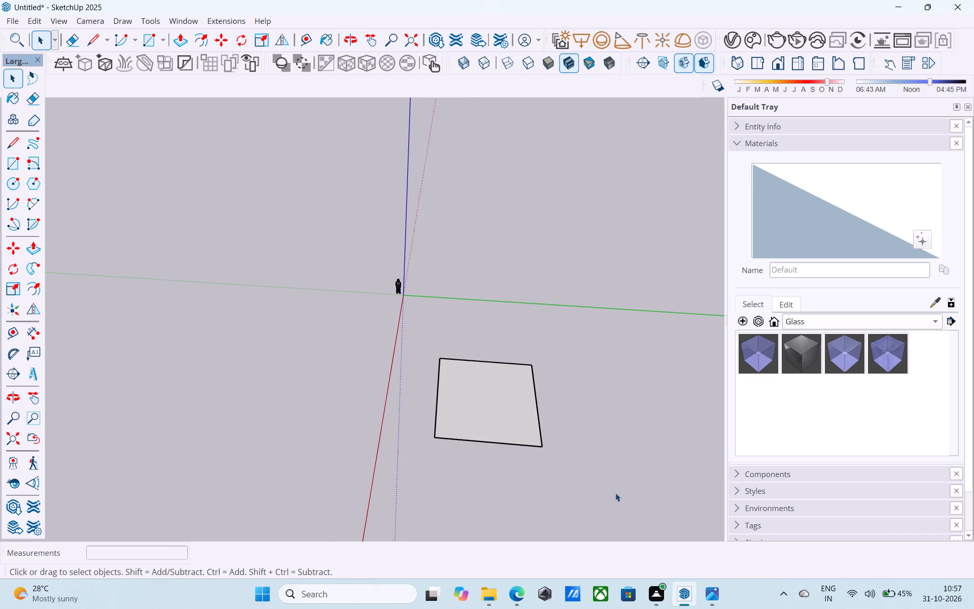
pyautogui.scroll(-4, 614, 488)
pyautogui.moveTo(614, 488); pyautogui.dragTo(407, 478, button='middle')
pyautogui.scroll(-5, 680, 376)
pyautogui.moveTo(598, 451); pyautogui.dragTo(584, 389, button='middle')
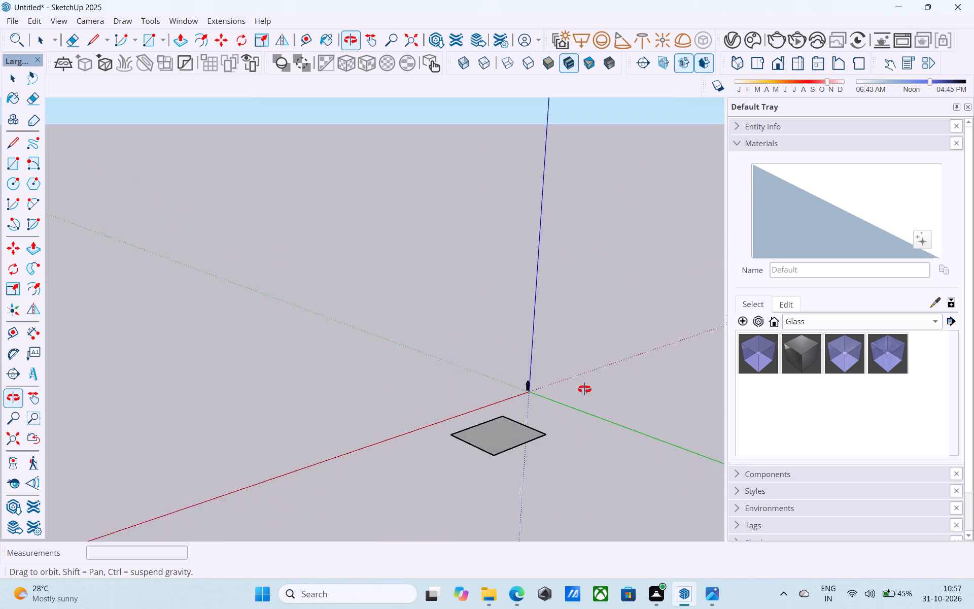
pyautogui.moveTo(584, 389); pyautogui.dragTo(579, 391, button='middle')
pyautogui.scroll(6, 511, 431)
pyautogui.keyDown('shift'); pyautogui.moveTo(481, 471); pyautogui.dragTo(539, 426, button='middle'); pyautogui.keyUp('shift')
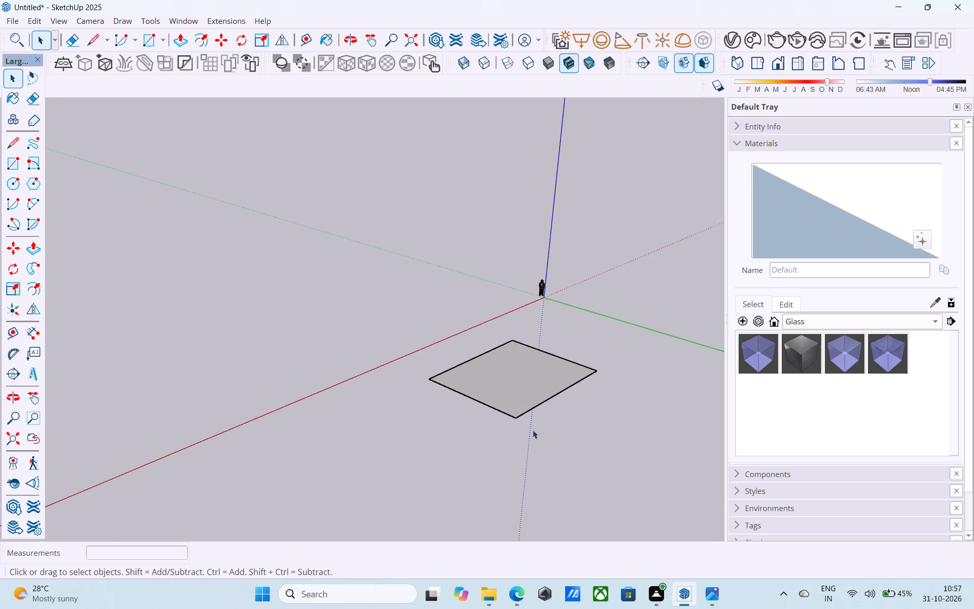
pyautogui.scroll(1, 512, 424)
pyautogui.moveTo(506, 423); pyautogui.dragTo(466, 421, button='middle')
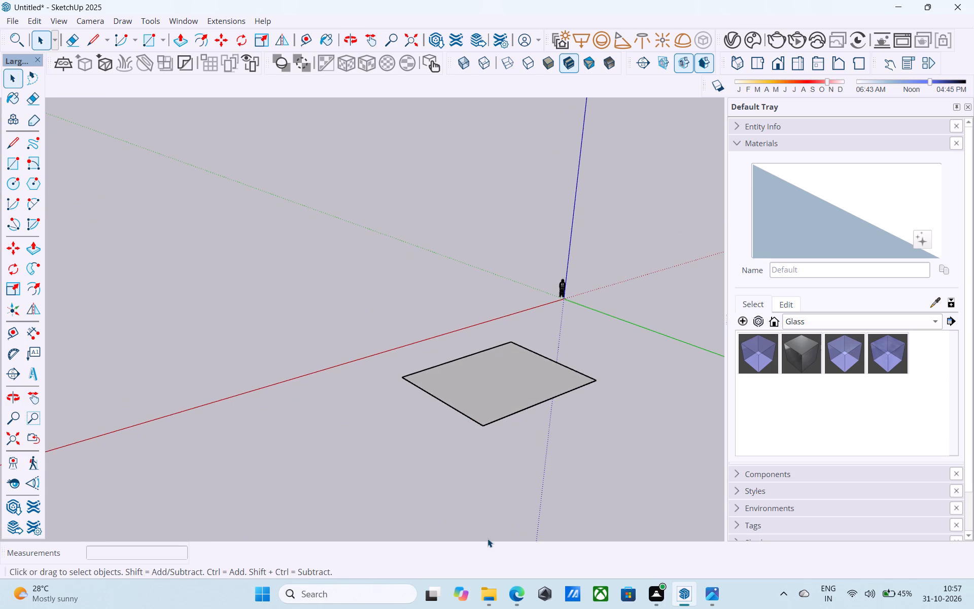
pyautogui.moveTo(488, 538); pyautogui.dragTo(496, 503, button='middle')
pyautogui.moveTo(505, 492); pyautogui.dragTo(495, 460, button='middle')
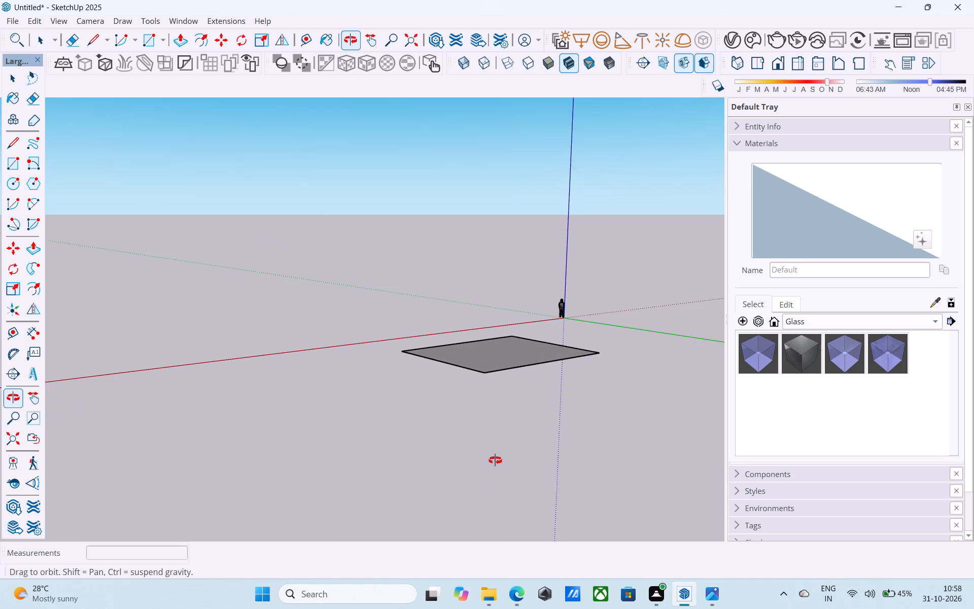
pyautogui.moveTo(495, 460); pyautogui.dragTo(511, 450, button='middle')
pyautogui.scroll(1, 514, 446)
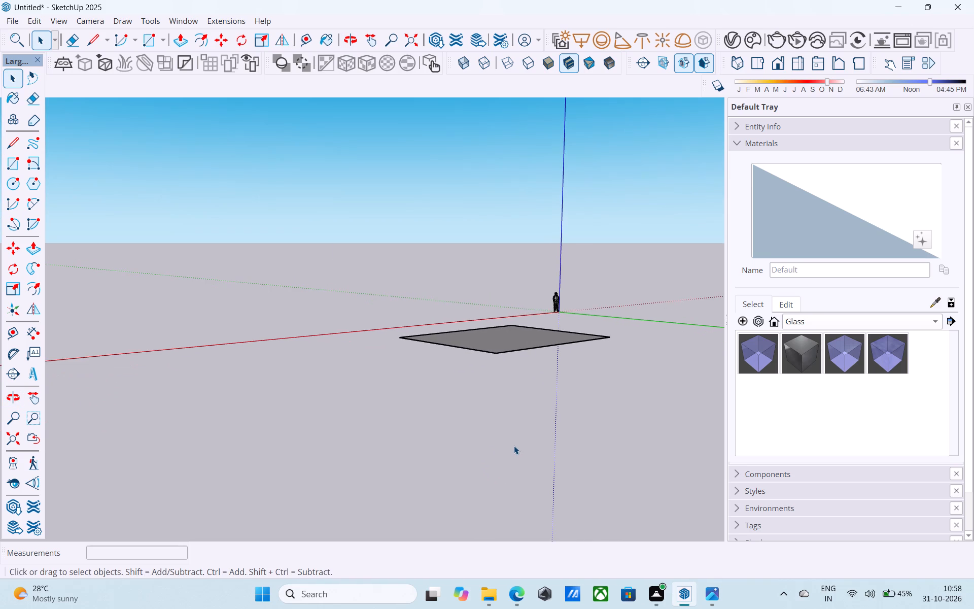
# Push/Pull the rectangle's face up by 1' to form a slab.
pyautogui.moveTo(514, 446); pyautogui.dragTo(514, 593, button='middle')
pyautogui.click(514, 427)
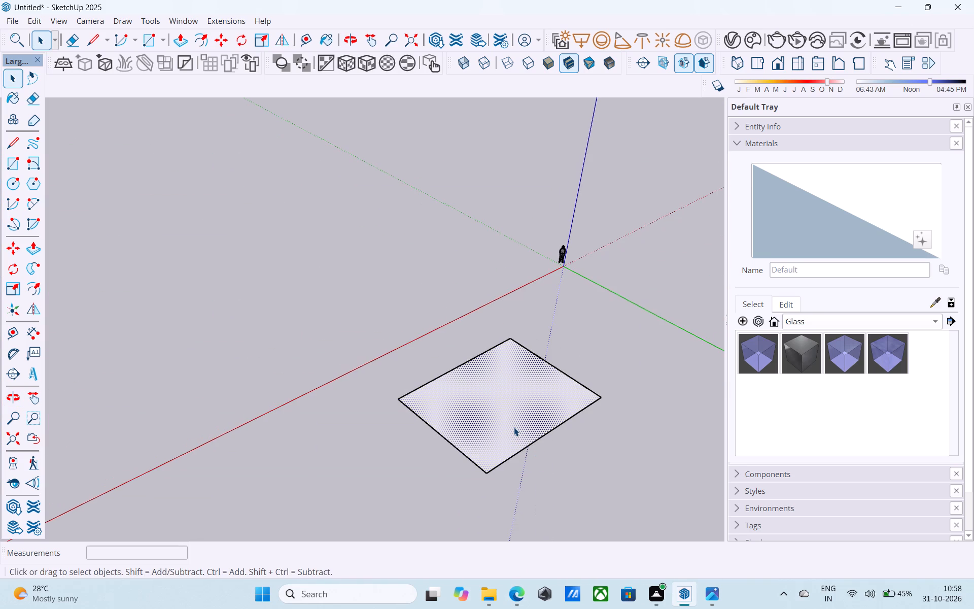
pyautogui.press('p')
pyautogui.click(514, 427)
pyautogui.write("1'")
pyautogui.press('Return')
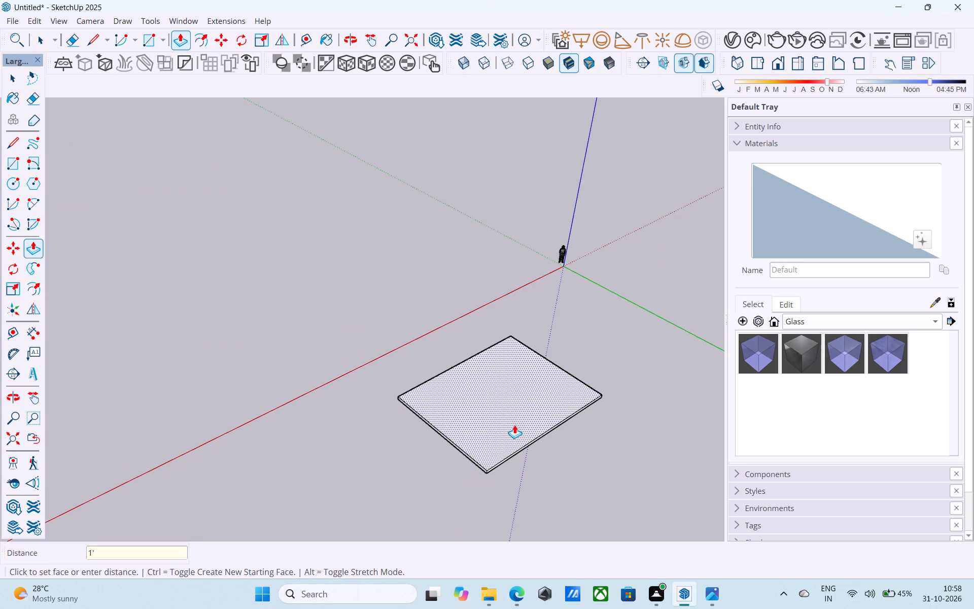
pyautogui.press('space')
# Select the entire slab with all its connected faces and edges and make it a group.
pyautogui.tripleClick(514, 425)
pyautogui.rightClick(514, 424)
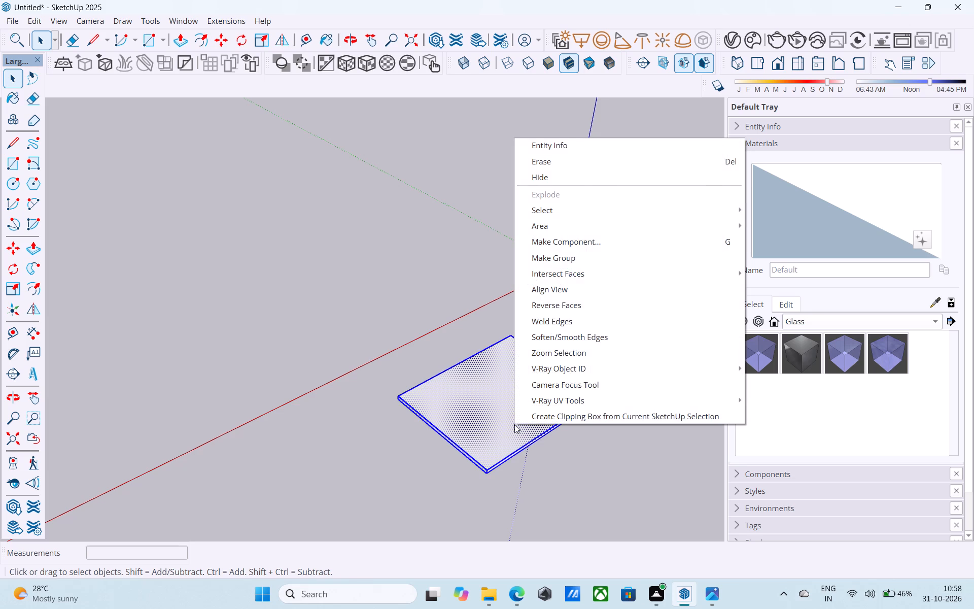
pyautogui.click(592, 256)
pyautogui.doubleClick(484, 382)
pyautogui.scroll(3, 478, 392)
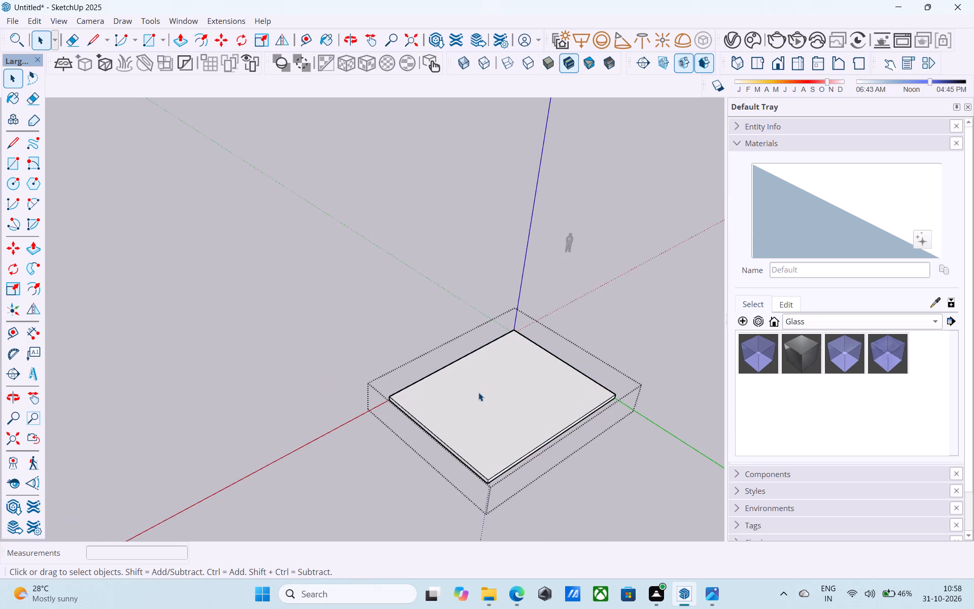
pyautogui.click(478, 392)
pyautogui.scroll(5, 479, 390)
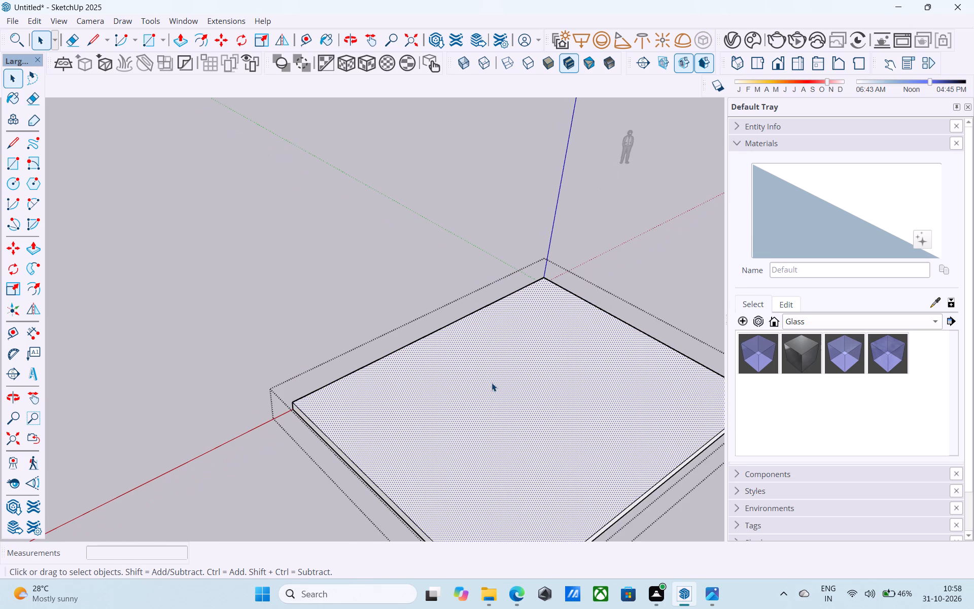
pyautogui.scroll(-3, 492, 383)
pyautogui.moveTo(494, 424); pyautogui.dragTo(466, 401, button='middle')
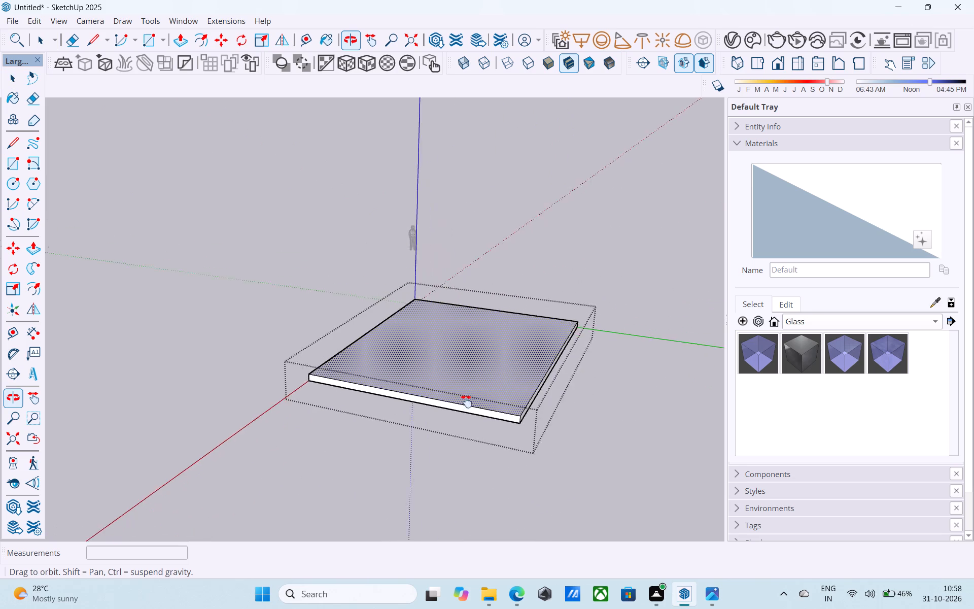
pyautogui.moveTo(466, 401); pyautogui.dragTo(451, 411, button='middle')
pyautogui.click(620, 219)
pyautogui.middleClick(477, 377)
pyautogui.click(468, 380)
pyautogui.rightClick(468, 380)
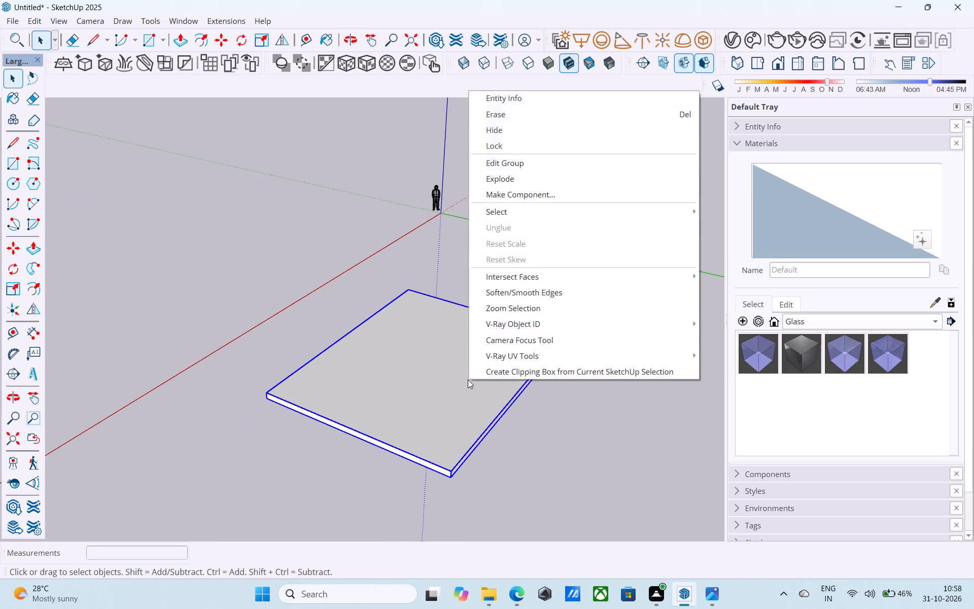
# Open the slab group for editing and make its top face a separate nested group.
pyautogui.doubleClick(467, 380)
pyautogui.click(461, 374)
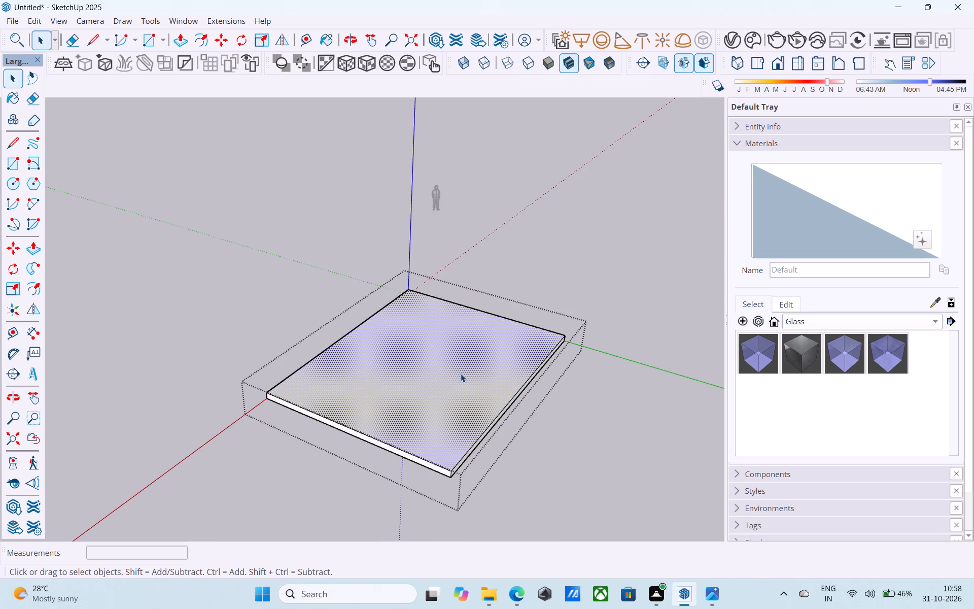
pyautogui.rightClick(461, 374)
pyautogui.click(608, 158)
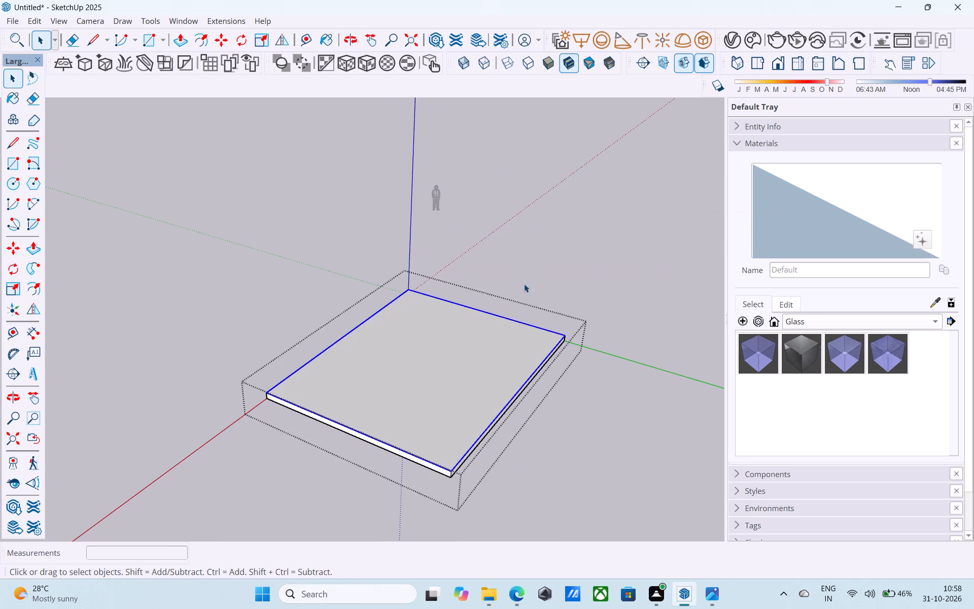
# Open the top-face group and examine the slab from above, below and along its sides.
pyautogui.doubleClick(493, 321)
pyautogui.scroll(-3, 530, 286)
pyautogui.moveTo(530, 286); pyautogui.dragTo(593, 371, button='middle')
pyautogui.scroll(4, 436, 448)
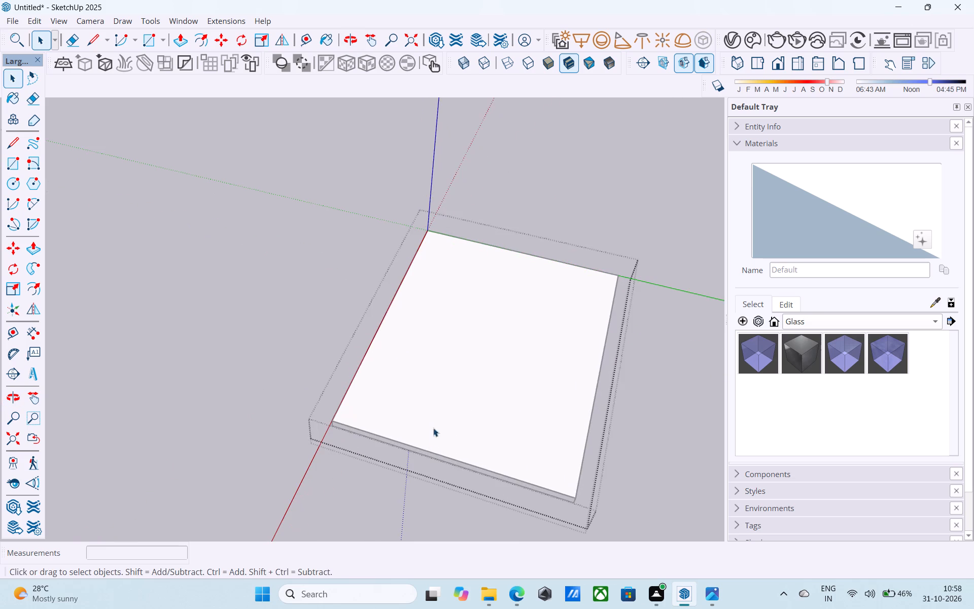
pyautogui.click(433, 408)
pyautogui.moveTo(434, 404); pyautogui.dragTo(469, 299, button='middle')
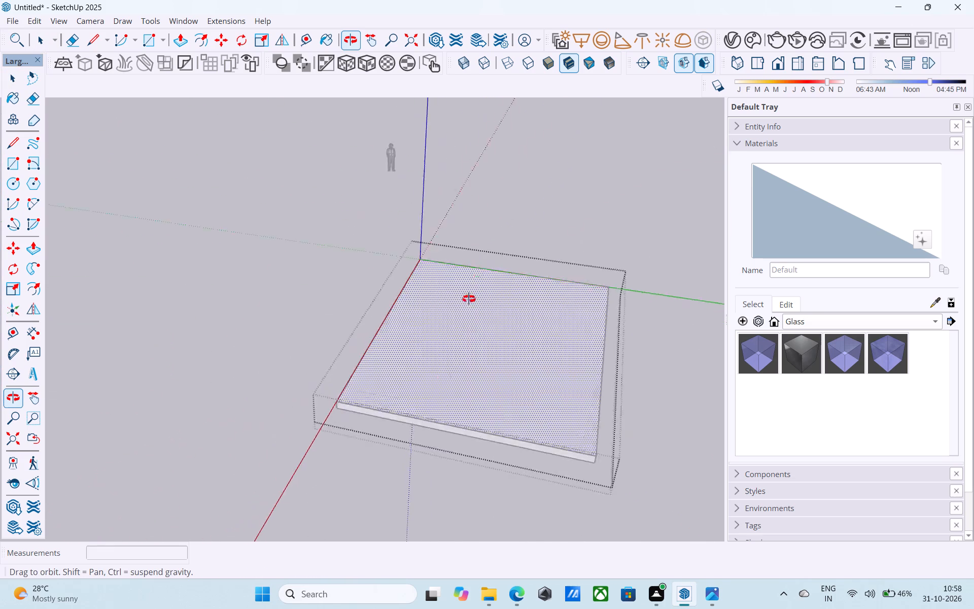
pyautogui.moveTo(469, 299); pyautogui.dragTo(456, 334, button='middle')
pyautogui.scroll(1, 455, 334)
pyautogui.moveTo(455, 334); pyautogui.dragTo(441, 380, button='middle')
pyautogui.scroll(-5, 362, 471)
pyautogui.moveTo(377, 461); pyautogui.dragTo(410, 430, button='middle')
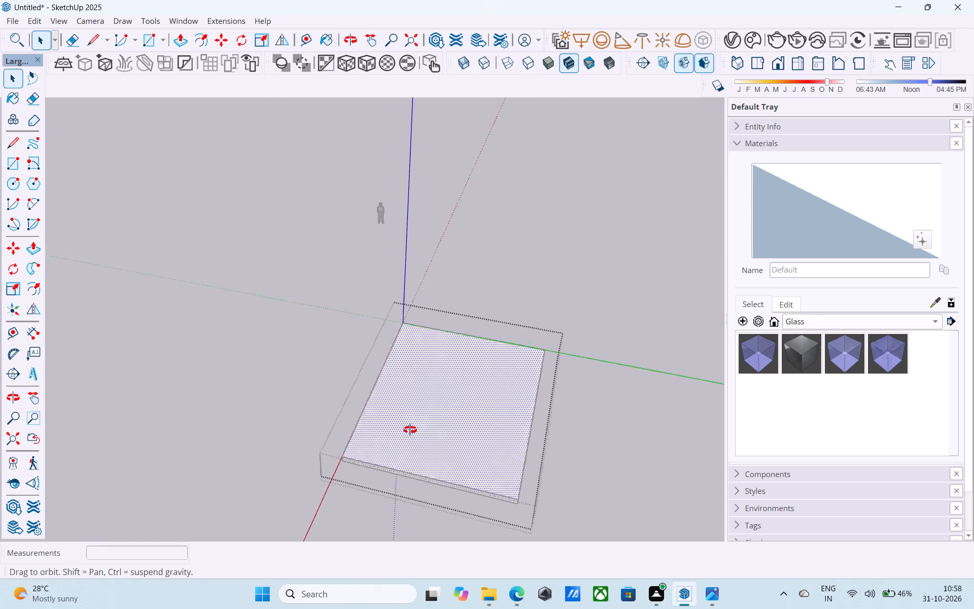
pyautogui.moveTo(410, 430); pyautogui.dragTo(454, 199, button='middle')
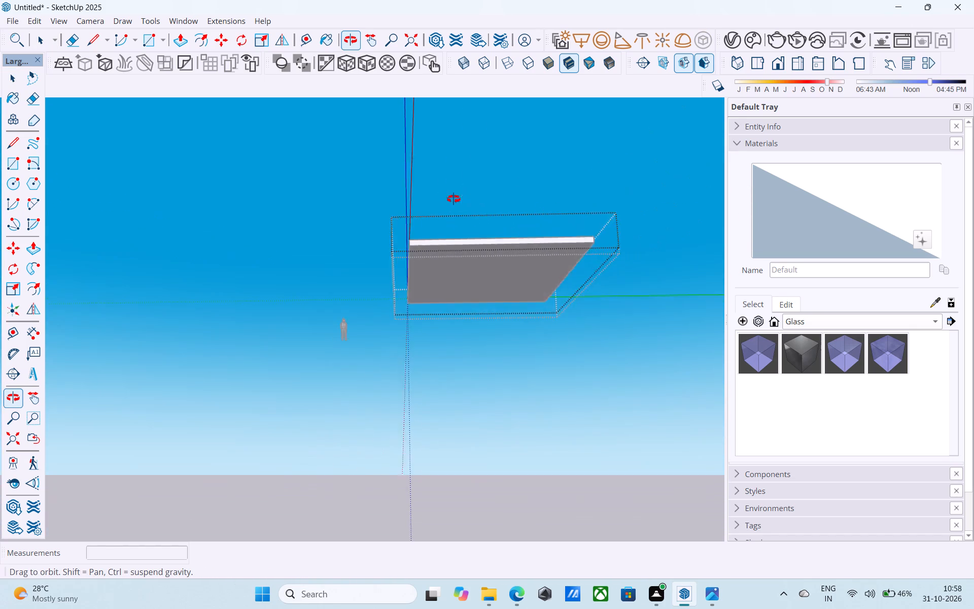
pyautogui.moveTo(454, 199); pyautogui.dragTo(312, 406, button='middle')
pyautogui.scroll(5, 436, 420)
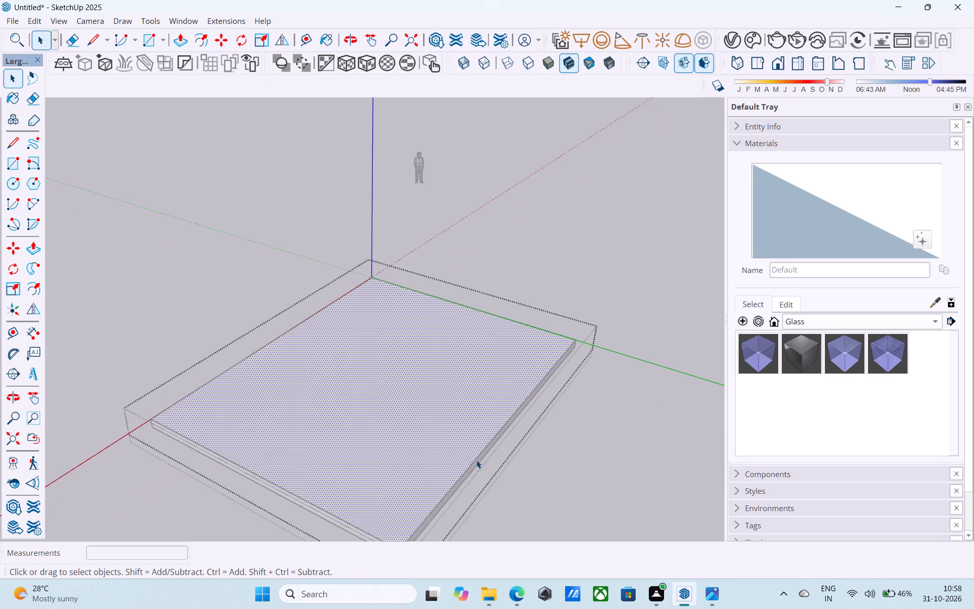
pyautogui.moveTo(494, 447); pyautogui.dragTo(587, 351, button='middle')
pyautogui.scroll(4, 587, 351)
pyautogui.keyDown('shift'); pyautogui.moveTo(587, 351); pyautogui.dragTo(640, 395, button='middle'); pyautogui.keyUp('shift')
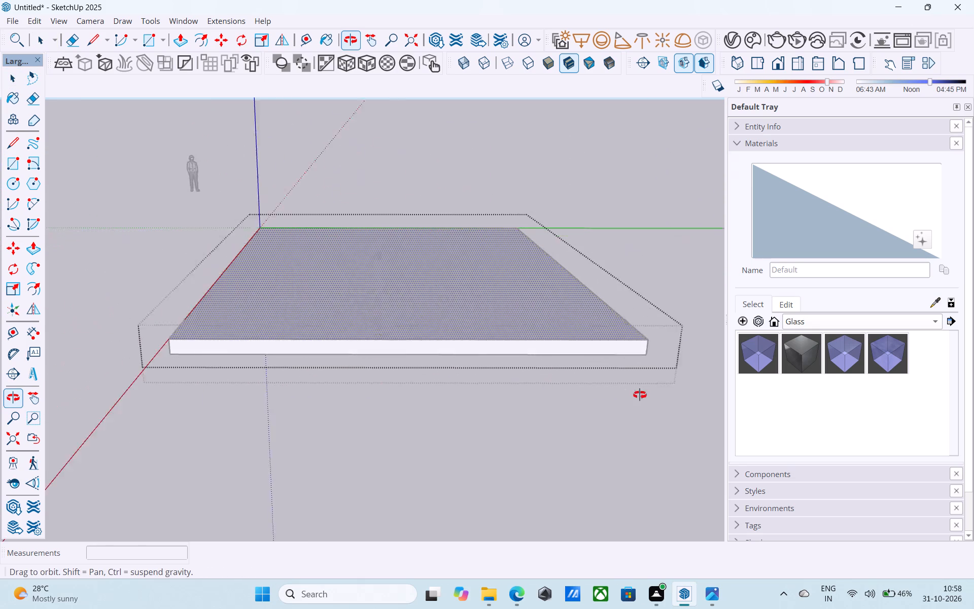
pyautogui.keyDown('shift'); pyautogui.moveTo(640, 395); pyautogui.dragTo(687, 398, button='middle'); pyautogui.keyUp('shift')
pyautogui.keyDown('shift'); pyautogui.moveTo(561, 400); pyautogui.dragTo(339, 403, button='middle'); pyautogui.keyUp('shift')
pyautogui.scroll(1, 590, 421)
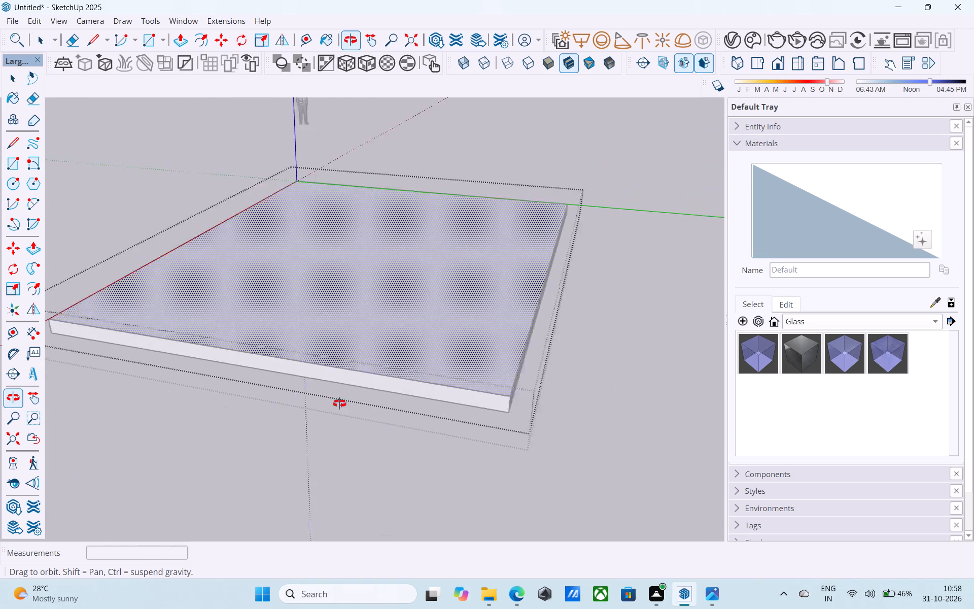
pyautogui.keyDown('shift'); pyautogui.moveTo(339, 403); pyautogui.dragTo(492, 239, button='middle'); pyautogui.keyUp('shift')
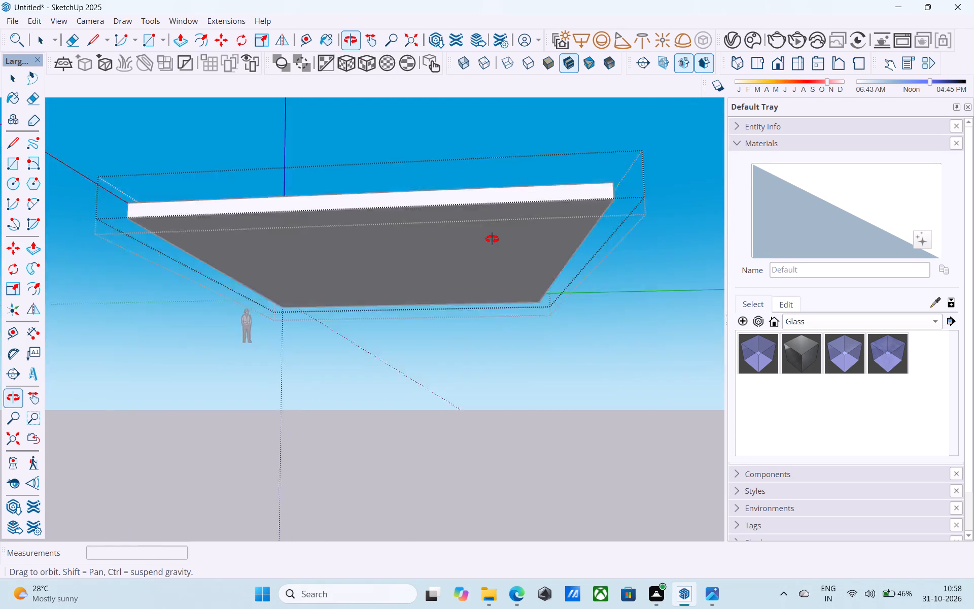
pyautogui.keyDown('shift'); pyautogui.moveTo(492, 239); pyautogui.dragTo(480, 441, button='middle'); pyautogui.keyUp('shift')
pyautogui.click(429, 359)
pyautogui.scroll(-4, 434, 351)
pyautogui.keyDown('shift'); pyautogui.moveTo(434, 351); pyautogui.dragTo(241, 400, button='middle'); pyautogui.keyUp('shift')
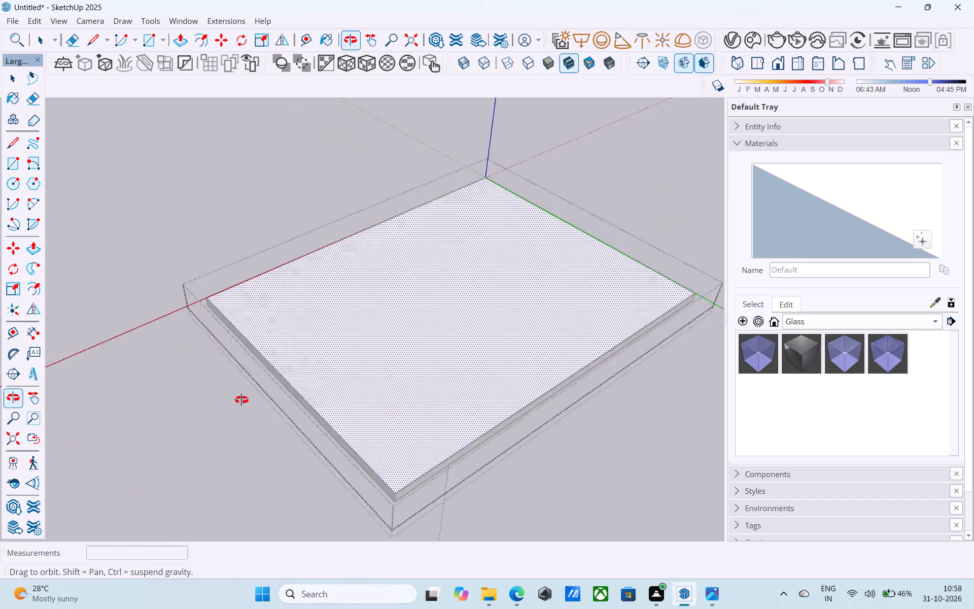
pyautogui.keyDown('shift'); pyautogui.moveTo(241, 400); pyautogui.dragTo(102, 396, button='middle'); pyautogui.keyUp('shift')
pyautogui.moveTo(177, 387); pyautogui.dragTo(247, 382, button='middle')
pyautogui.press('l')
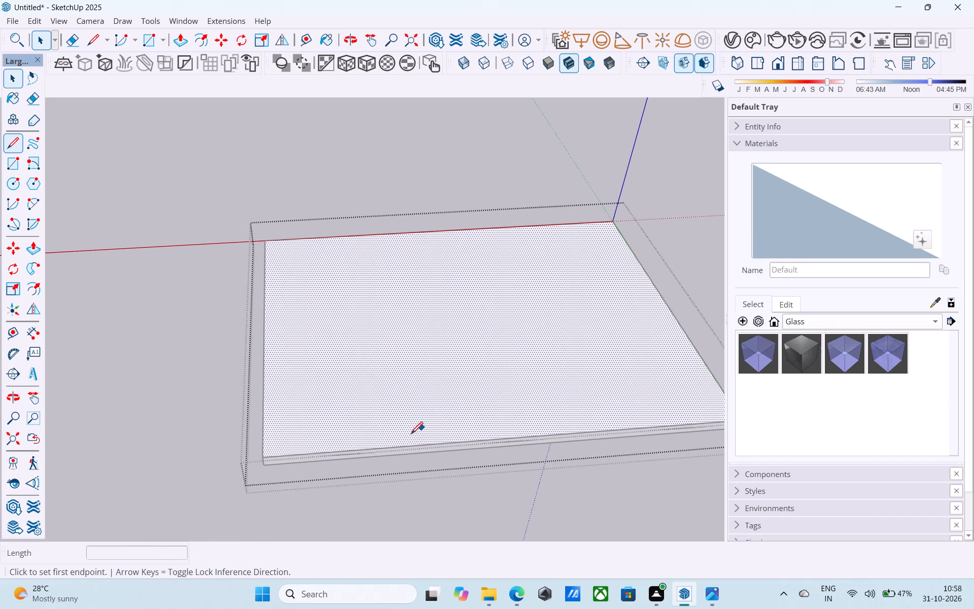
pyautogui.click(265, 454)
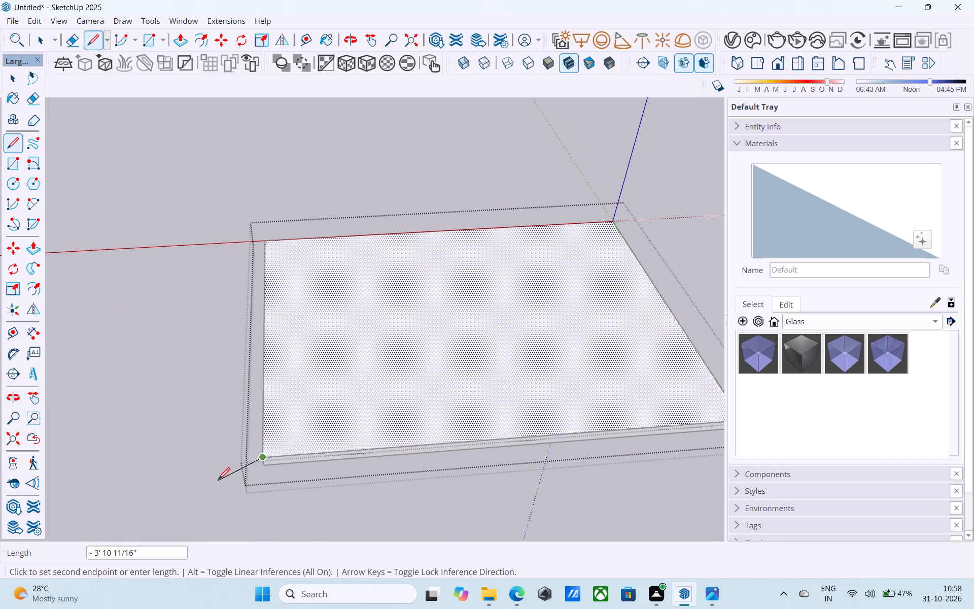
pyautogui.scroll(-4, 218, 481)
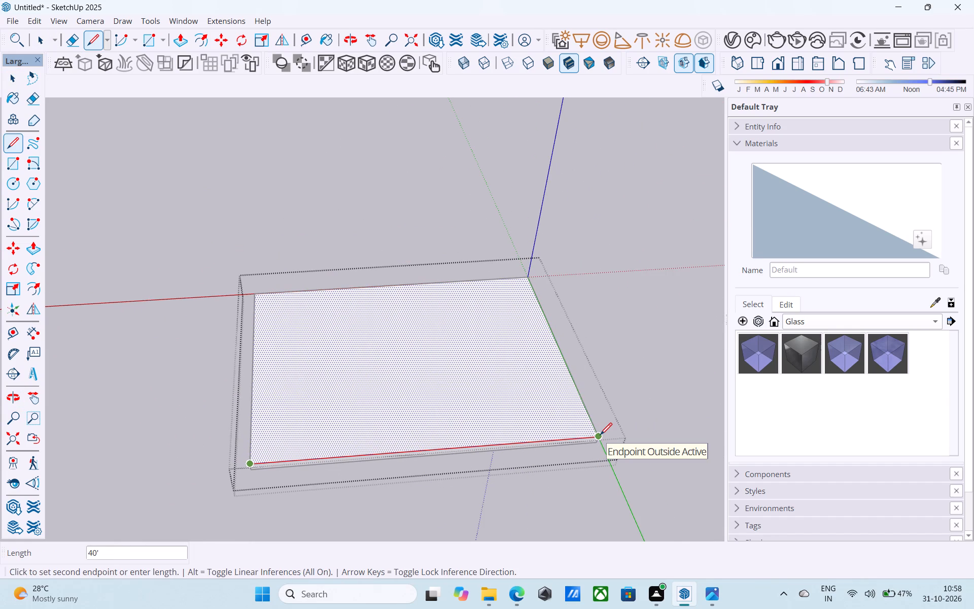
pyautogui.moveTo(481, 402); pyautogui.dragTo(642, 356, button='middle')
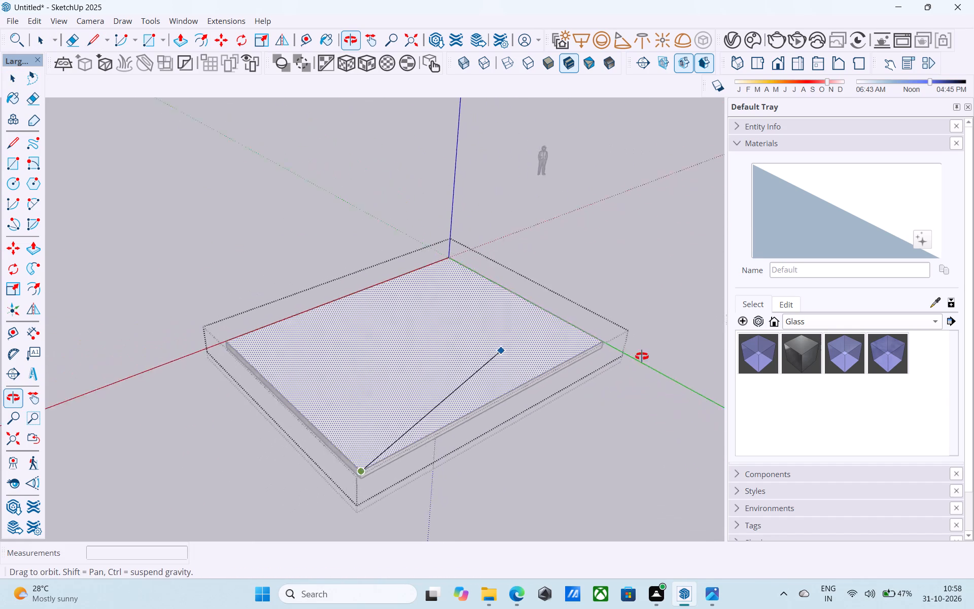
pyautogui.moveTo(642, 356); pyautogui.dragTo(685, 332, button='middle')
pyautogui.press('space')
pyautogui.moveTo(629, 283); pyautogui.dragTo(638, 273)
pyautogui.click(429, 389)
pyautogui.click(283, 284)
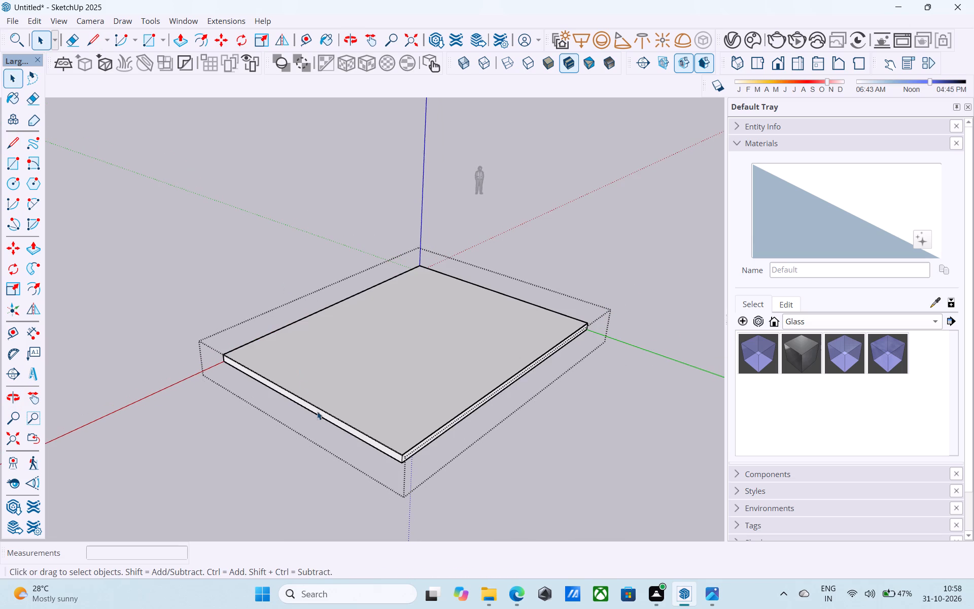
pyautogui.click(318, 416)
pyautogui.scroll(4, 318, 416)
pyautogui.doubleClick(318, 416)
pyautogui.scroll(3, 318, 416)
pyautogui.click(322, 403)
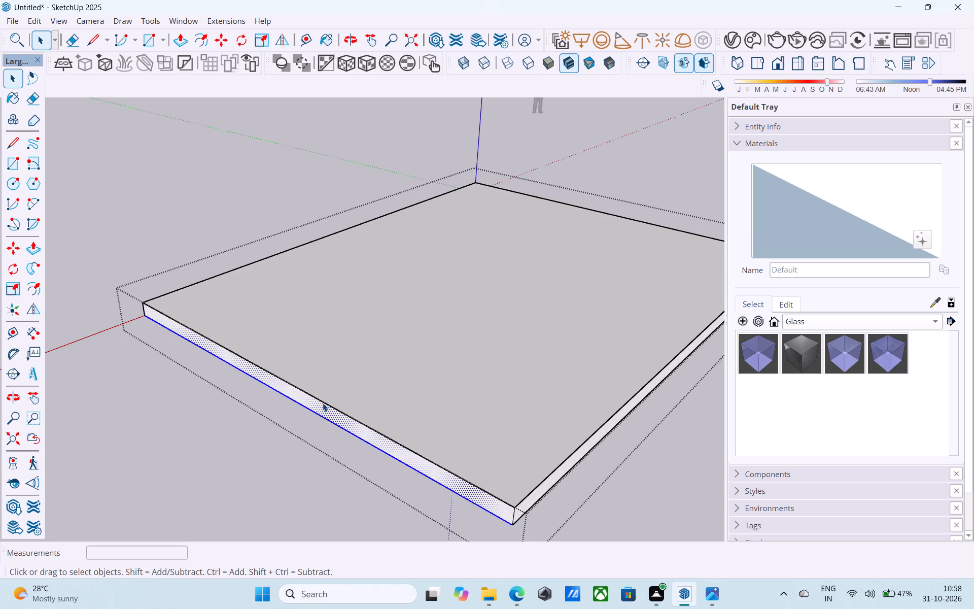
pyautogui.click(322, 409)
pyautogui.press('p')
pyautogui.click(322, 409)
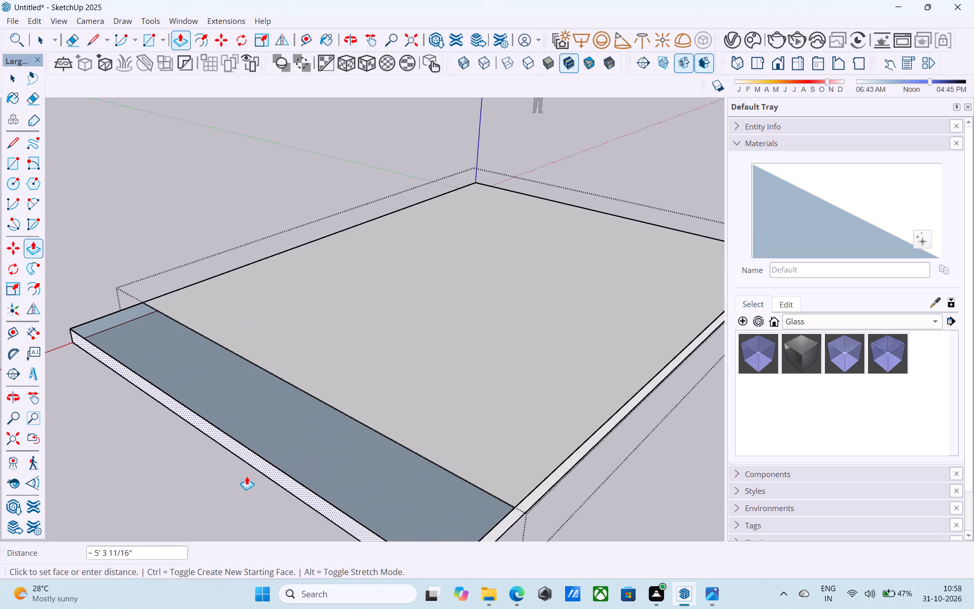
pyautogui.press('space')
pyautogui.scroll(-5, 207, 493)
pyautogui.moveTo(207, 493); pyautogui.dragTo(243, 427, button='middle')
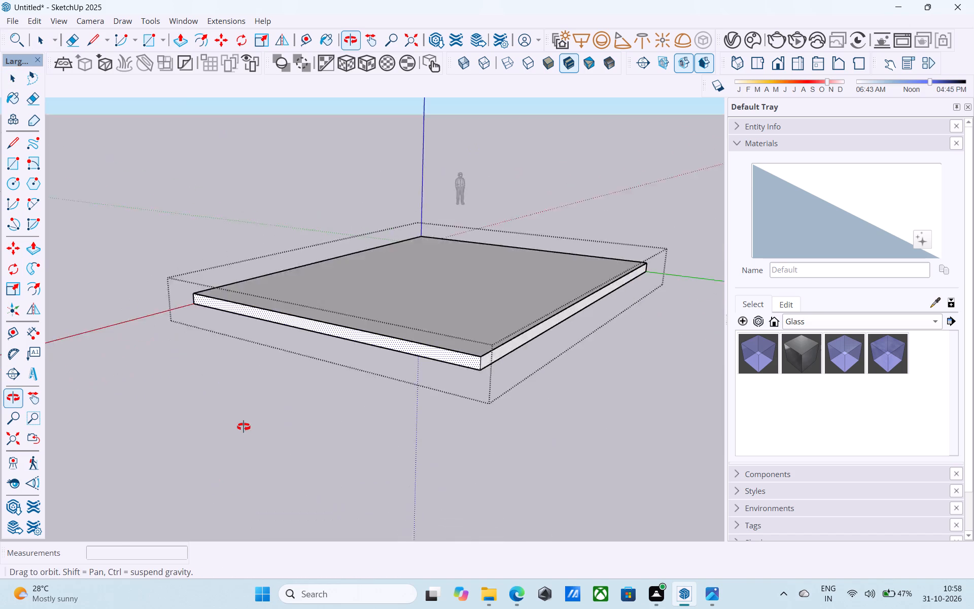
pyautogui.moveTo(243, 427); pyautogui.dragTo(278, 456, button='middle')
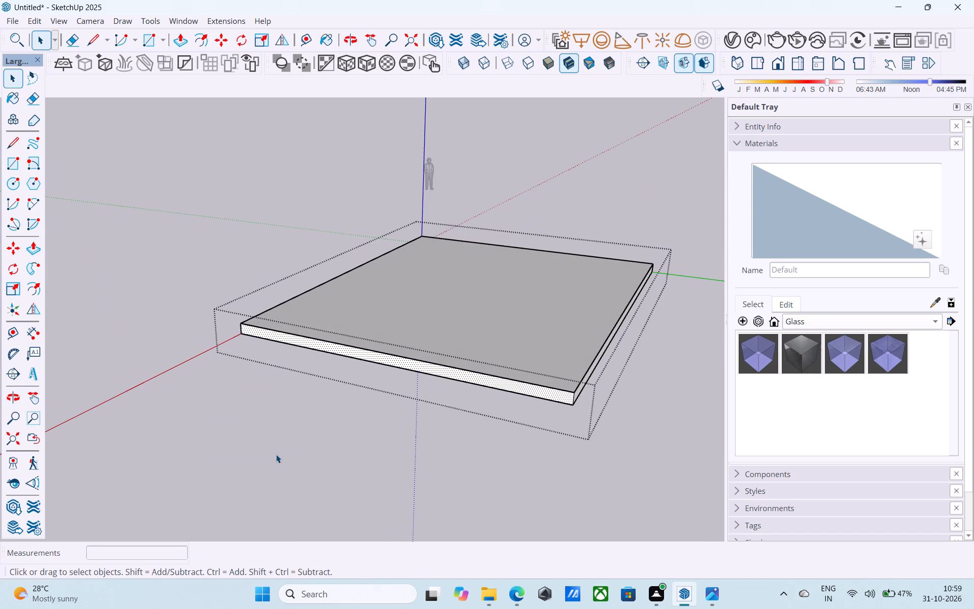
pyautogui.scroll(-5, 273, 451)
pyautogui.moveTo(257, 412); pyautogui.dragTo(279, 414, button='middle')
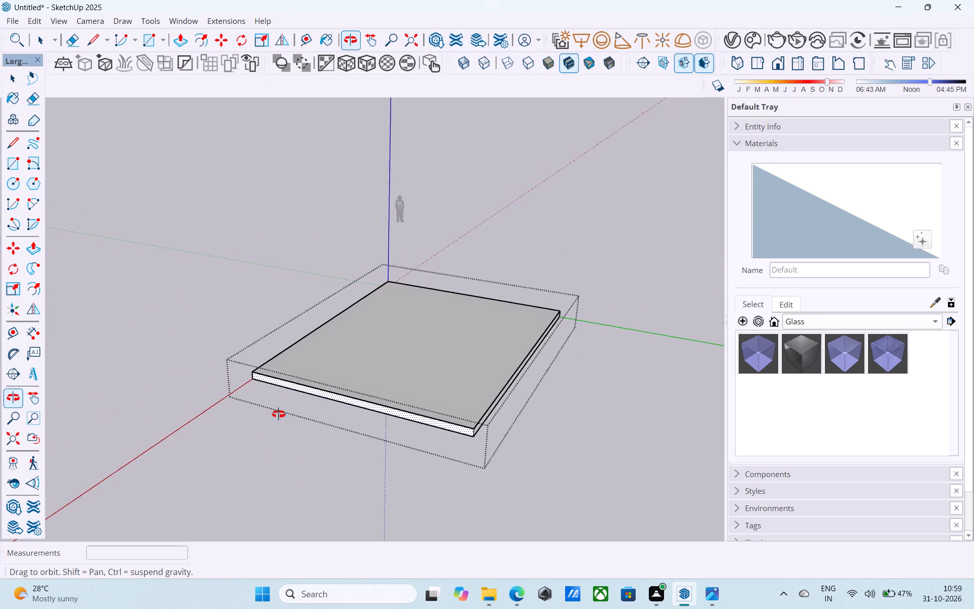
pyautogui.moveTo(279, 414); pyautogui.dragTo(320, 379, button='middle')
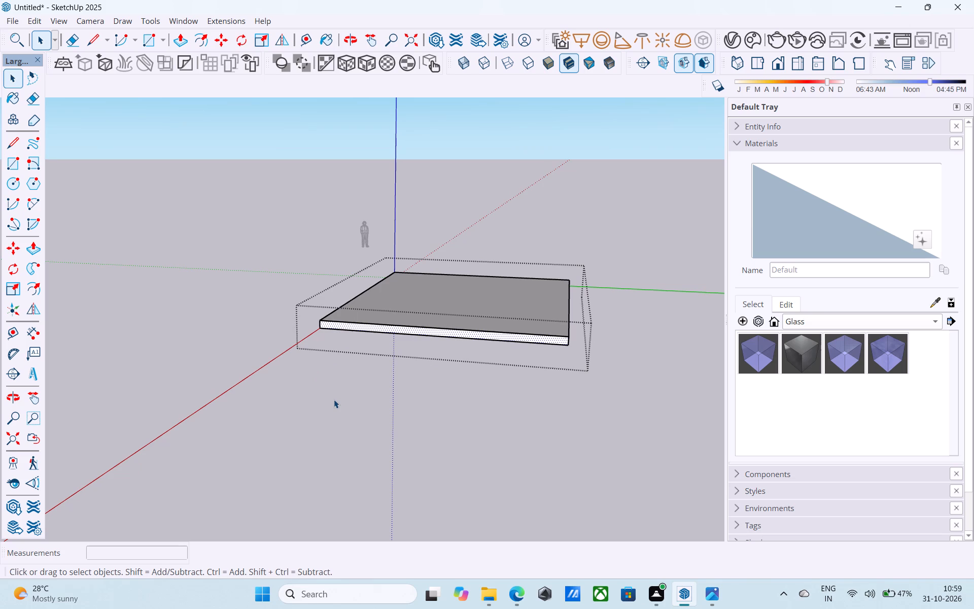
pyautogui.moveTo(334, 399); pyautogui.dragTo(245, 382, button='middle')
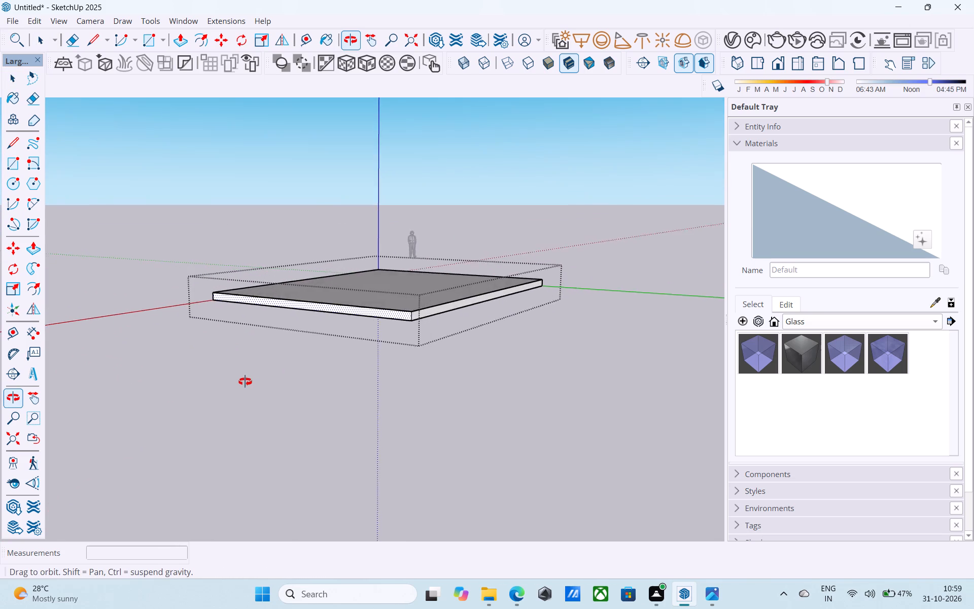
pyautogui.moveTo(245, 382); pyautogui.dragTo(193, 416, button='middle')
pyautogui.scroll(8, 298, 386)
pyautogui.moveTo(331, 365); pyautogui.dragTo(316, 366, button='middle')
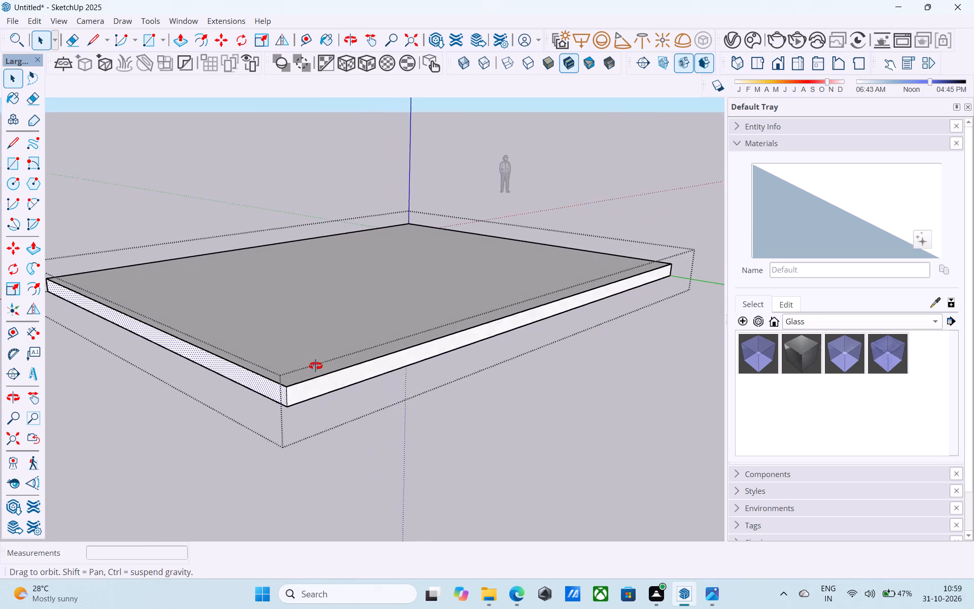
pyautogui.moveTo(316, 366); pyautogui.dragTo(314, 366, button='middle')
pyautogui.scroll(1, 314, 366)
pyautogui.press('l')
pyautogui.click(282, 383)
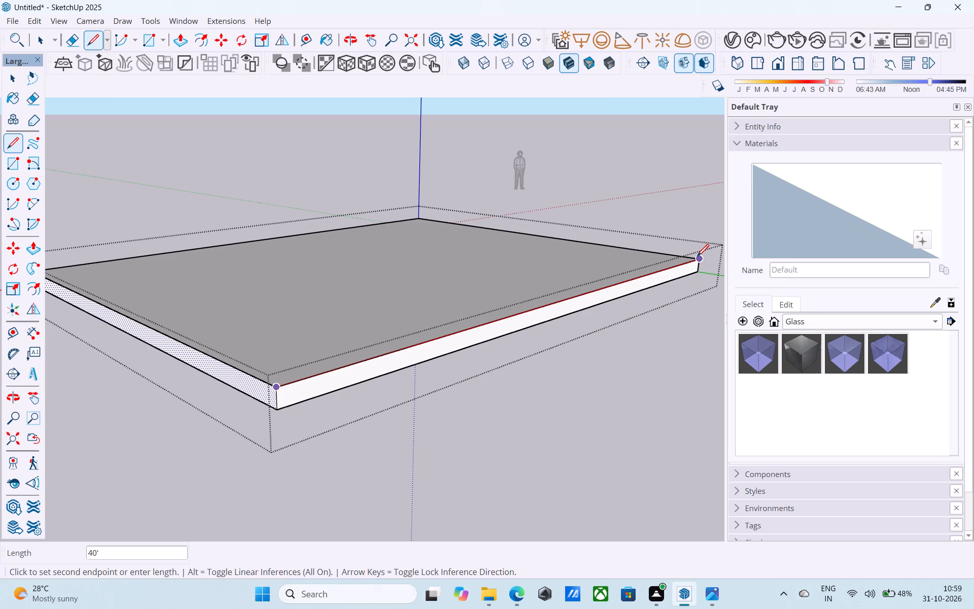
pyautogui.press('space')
# Open the slab's nested top-face group and offset the face's outline inward by 9".
pyautogui.moveTo(572, 265); pyautogui.dragTo(554, 341, button='middle')
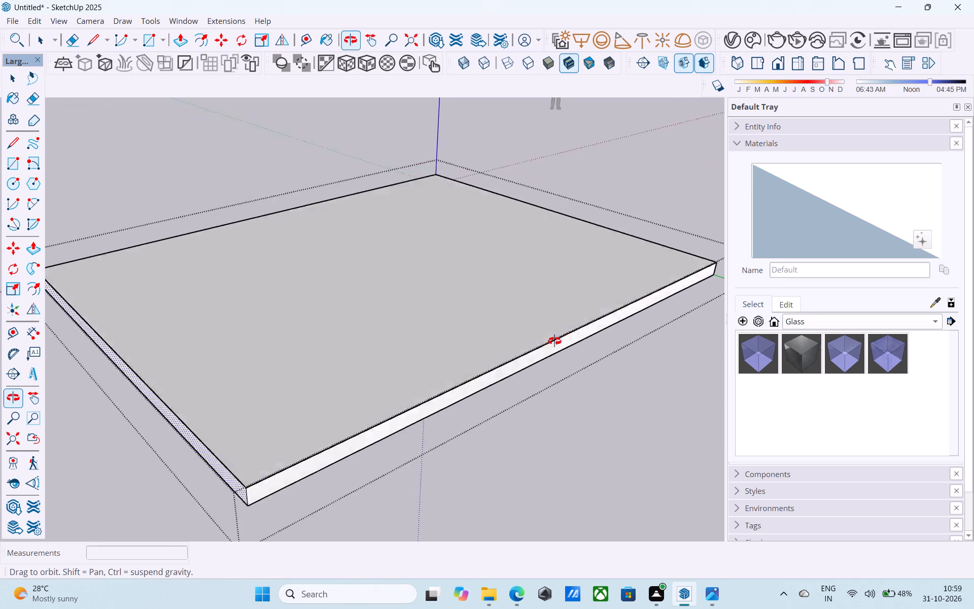
pyautogui.moveTo(554, 341); pyautogui.dragTo(564, 299, button='middle')
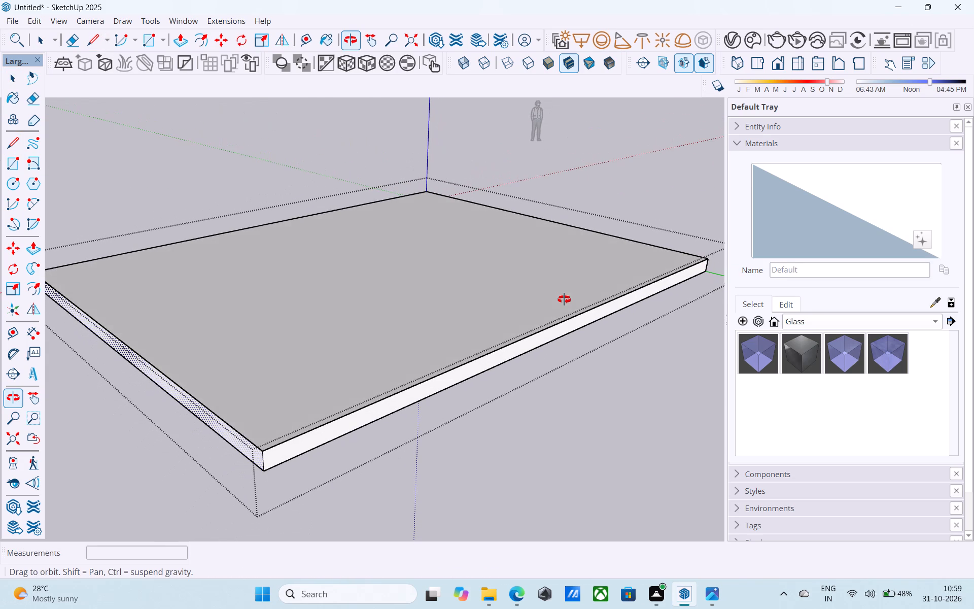
pyautogui.moveTo(564, 299); pyautogui.dragTo(713, 318, button='middle')
pyautogui.scroll(-4, 713, 320)
pyautogui.moveTo(690, 325); pyautogui.dragTo(561, 384, button='middle')
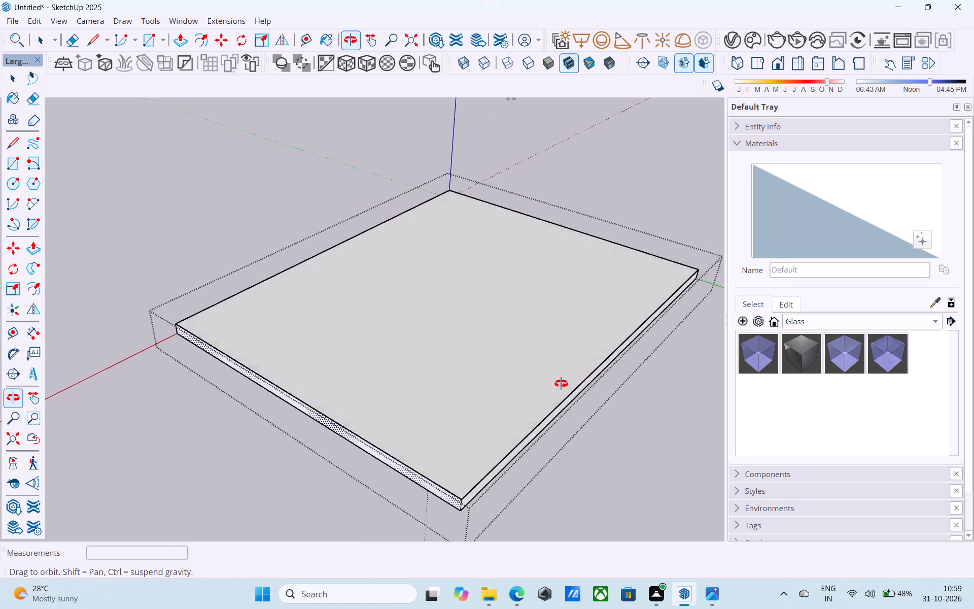
pyautogui.moveTo(561, 384); pyautogui.dragTo(556, 394, button='middle')
pyautogui.click(487, 407)
pyautogui.doubleClick(484, 399)
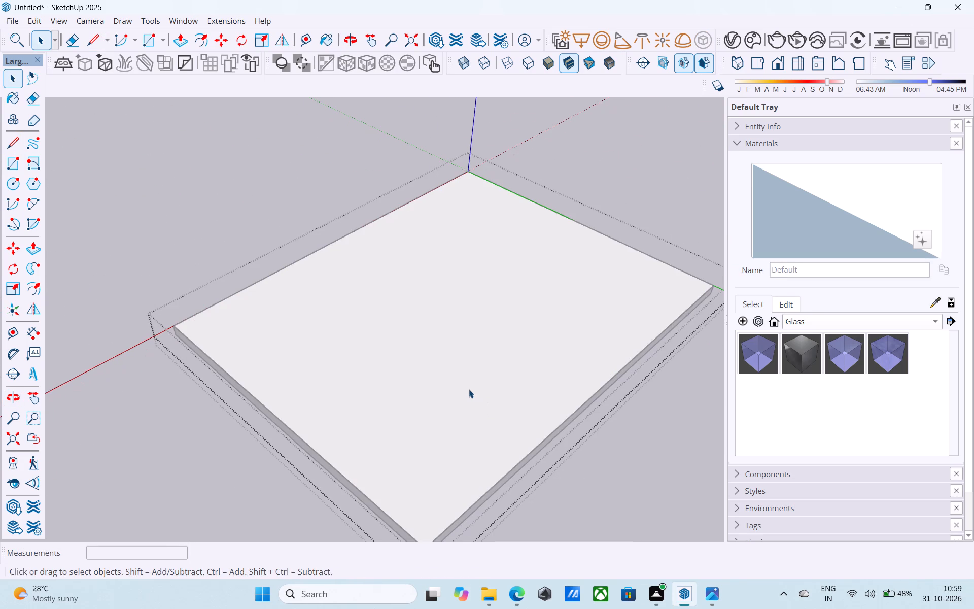
pyautogui.click(469, 389)
pyautogui.press('f')
pyautogui.click(469, 389)
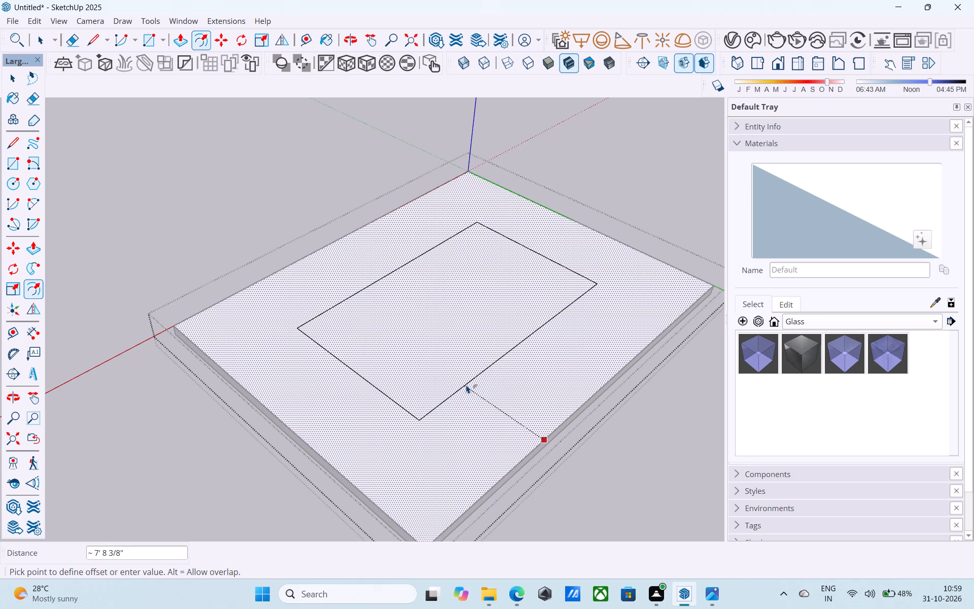
pyautogui.press('6')
pyautogui.press('BackSpace')
pyautogui.write('9"')
pyautogui.press('Return')
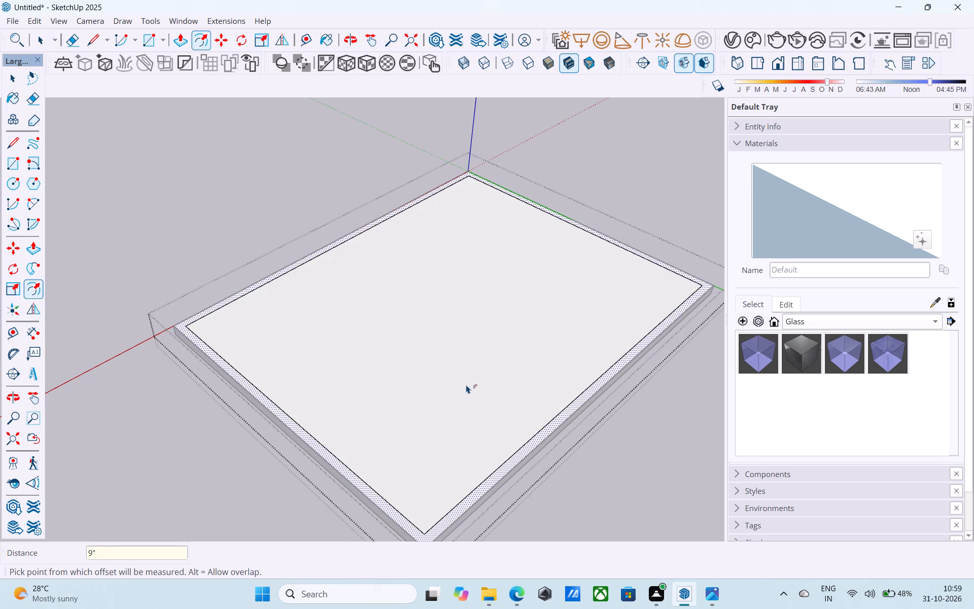
# Push/Pull the narrow border face around the slab's perimeter up by 12' to form the outer walls.
pyautogui.moveTo(414, 392); pyautogui.dragTo(306, 412, button='middle')
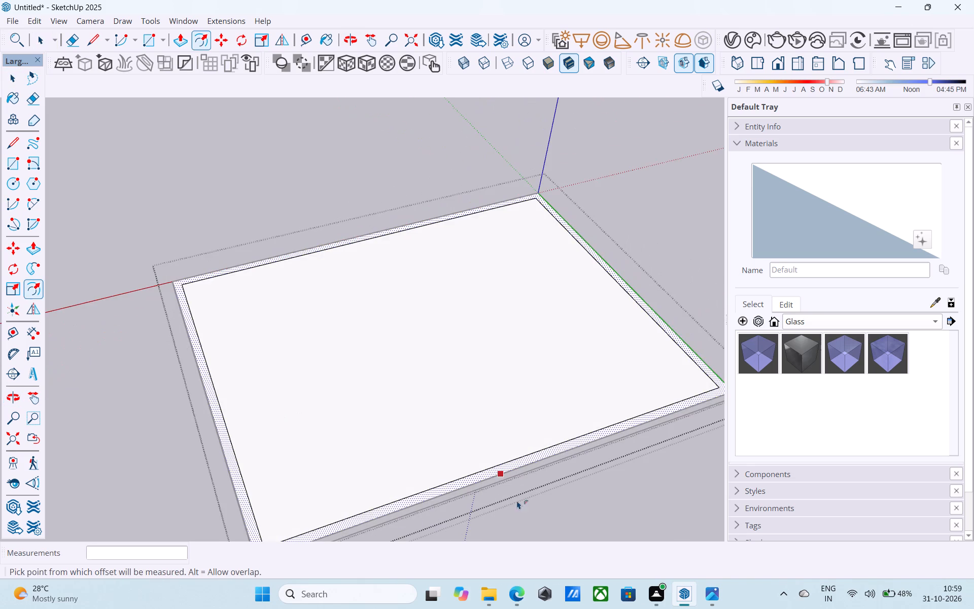
pyautogui.moveTo(501, 501); pyautogui.dragTo(512, 463, button='middle')
pyautogui.scroll(-3, 512, 463)
pyautogui.moveTo(552, 466); pyautogui.dragTo(597, 472, button='middle')
pyautogui.scroll(3, 451, 495)
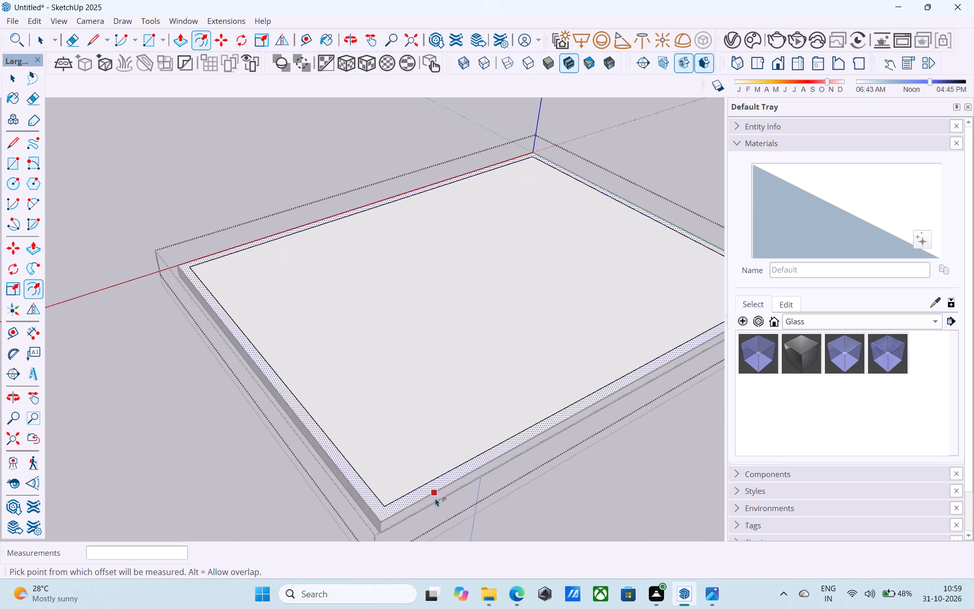
pyautogui.scroll(2, 435, 498)
pyautogui.press('space')
pyautogui.press('p')
pyautogui.click(416, 491)
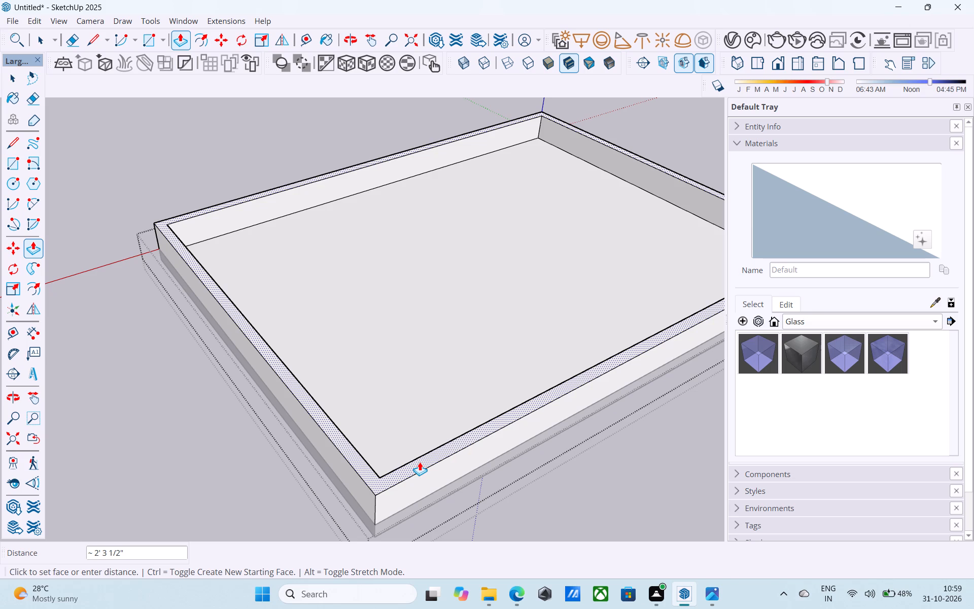
pyautogui.write('10')
pyautogui.press('BackSpace')
pyautogui.write("2'")
pyautogui.press('Return')
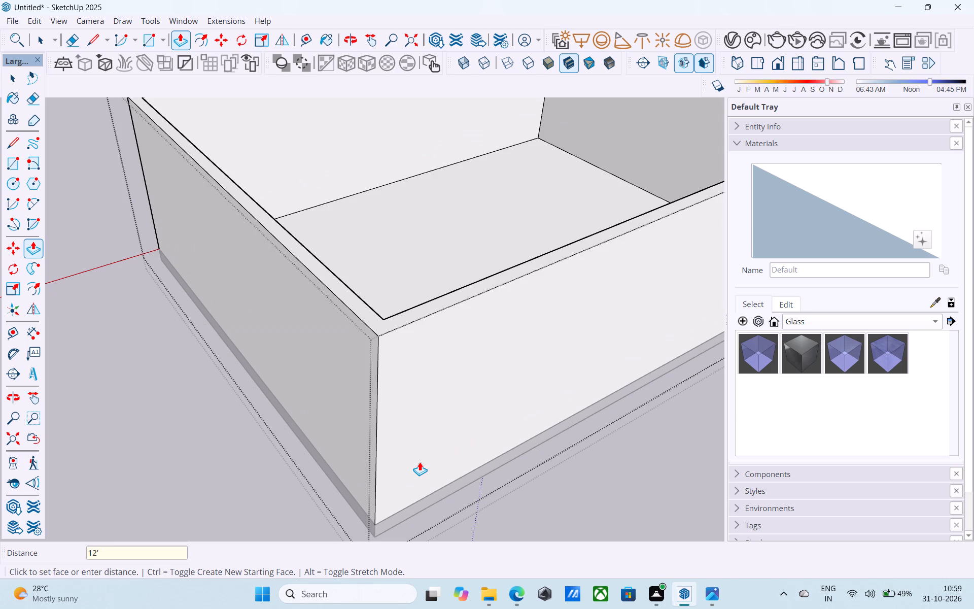
# Close the nested wall group, returning to the slab group.
pyautogui.press('space')
pyautogui.scroll(-5, 417, 448)
pyautogui.keyDown('shift'); pyautogui.moveTo(409, 449); pyautogui.dragTo(378, 496, button='middle'); pyautogui.keyUp('shift')
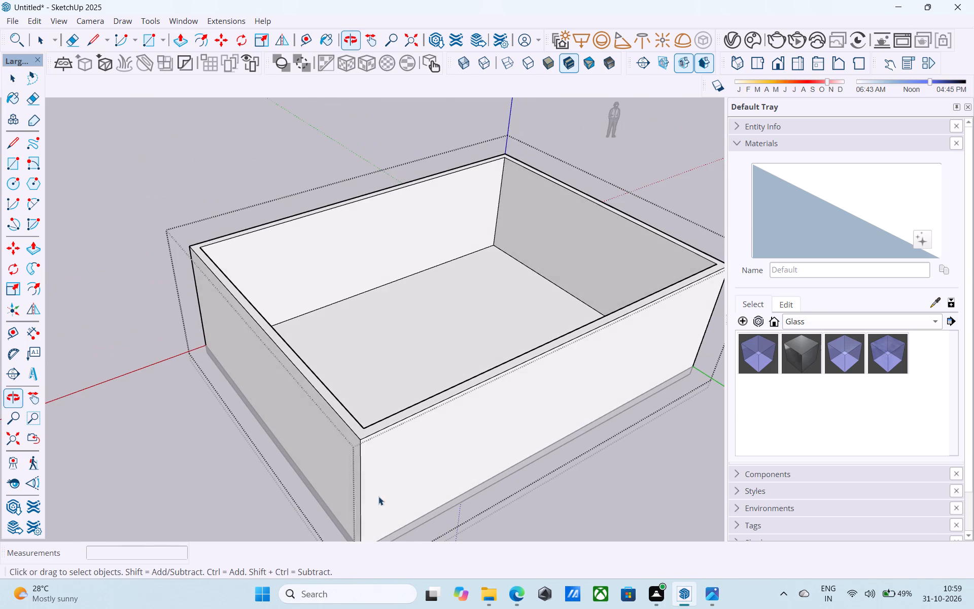
pyautogui.keyDown('shift'); pyautogui.moveTo(378, 496); pyautogui.dragTo(378, 500, button='middle'); pyautogui.keyUp('shift')
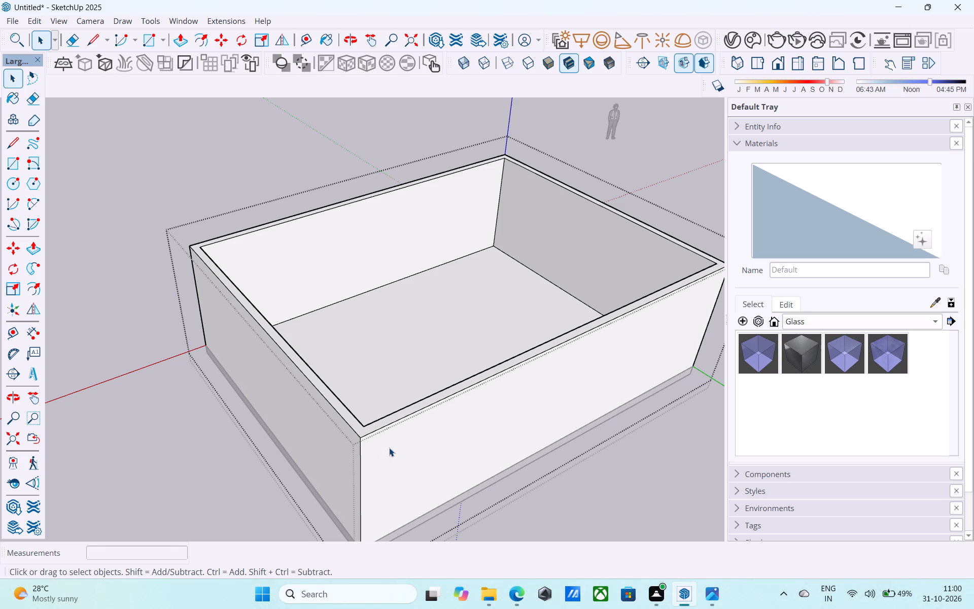
pyautogui.moveTo(382, 450); pyautogui.dragTo(395, 453, button='middle')
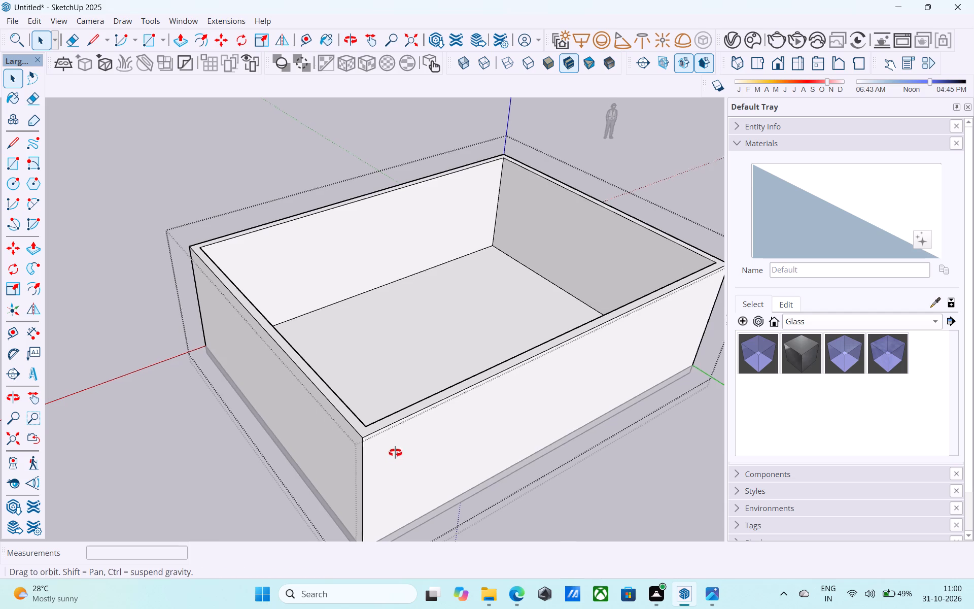
pyautogui.moveTo(395, 453); pyautogui.dragTo(432, 361, button='middle')
pyautogui.scroll(-2, 432, 361)
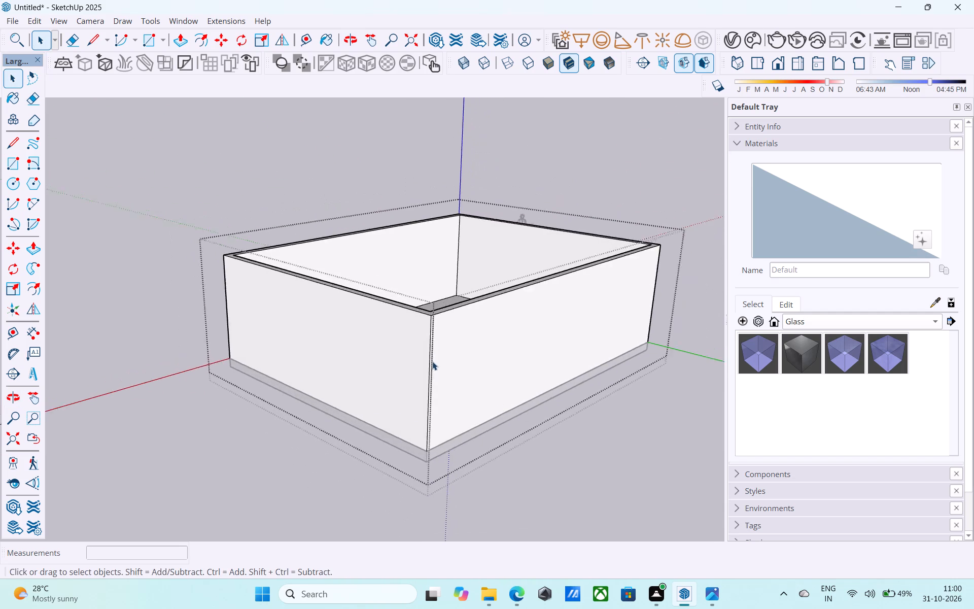
pyautogui.scroll(-2, 432, 361)
pyautogui.click(482, 179)
# Draw a 38' 6" by 28' 6" rectangle between opposite inner corners at the top of the walls.
pyautogui.moveTo(524, 277); pyautogui.dragTo(574, 395, button='middle')
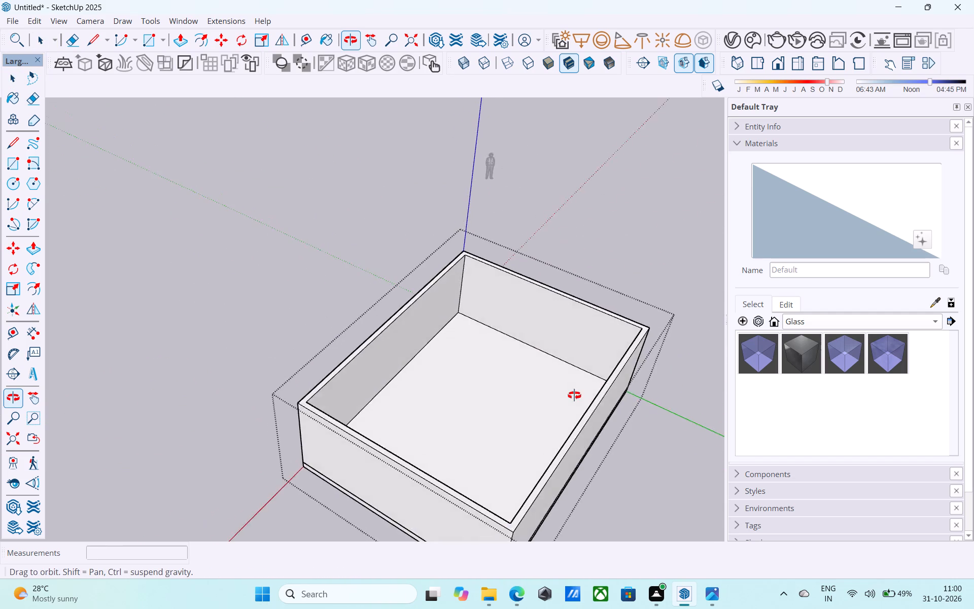
pyautogui.moveTo(574, 395); pyautogui.dragTo(576, 388, button='middle')
pyautogui.moveTo(576, 388); pyautogui.dragTo(561, 380, button='middle')
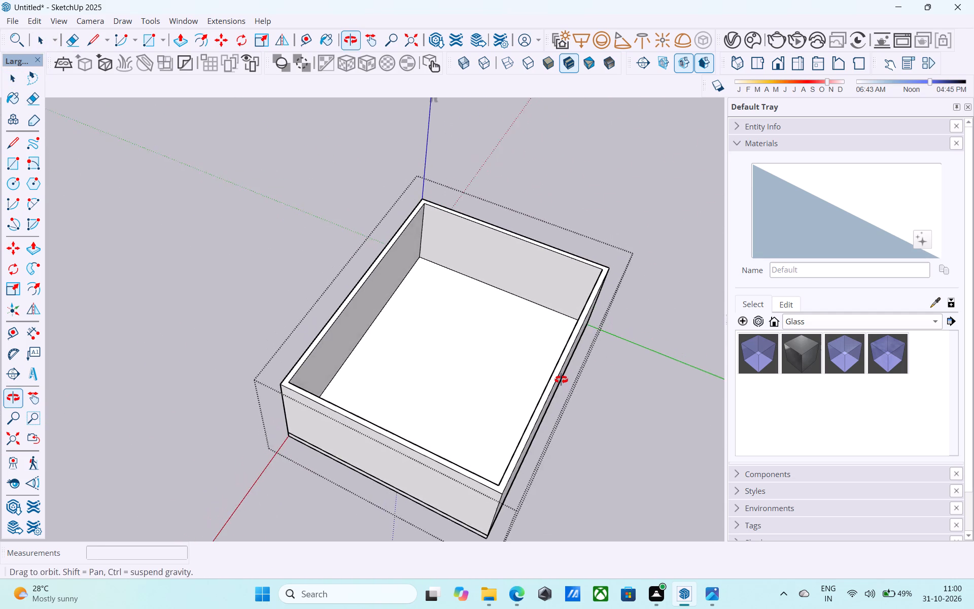
pyautogui.moveTo(561, 380); pyautogui.dragTo(560, 379, button='middle')
pyautogui.scroll(-1, 560, 380)
pyautogui.moveTo(516, 276); pyautogui.dragTo(492, 258, button='middle')
pyautogui.press('r')
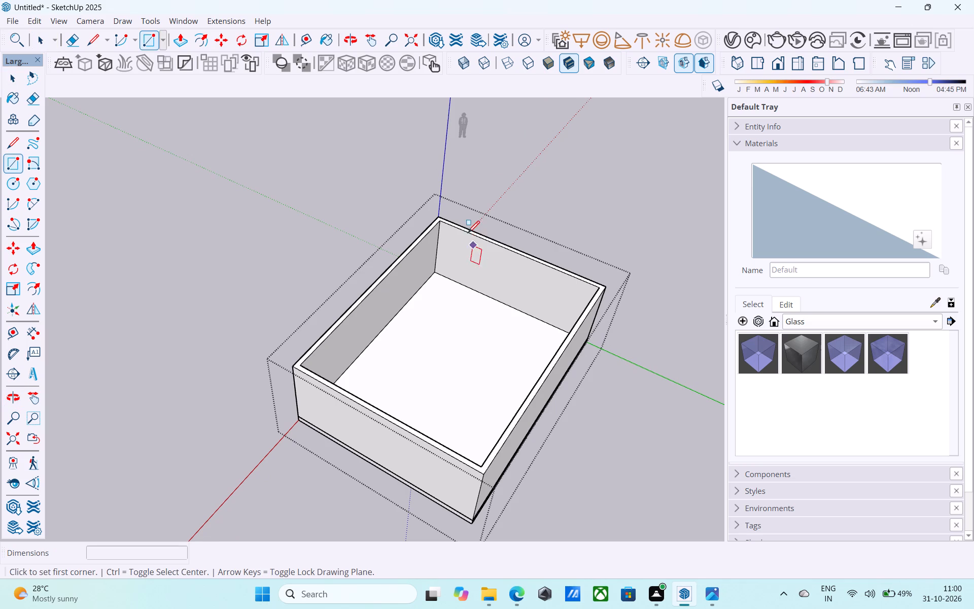
pyautogui.click(444, 225)
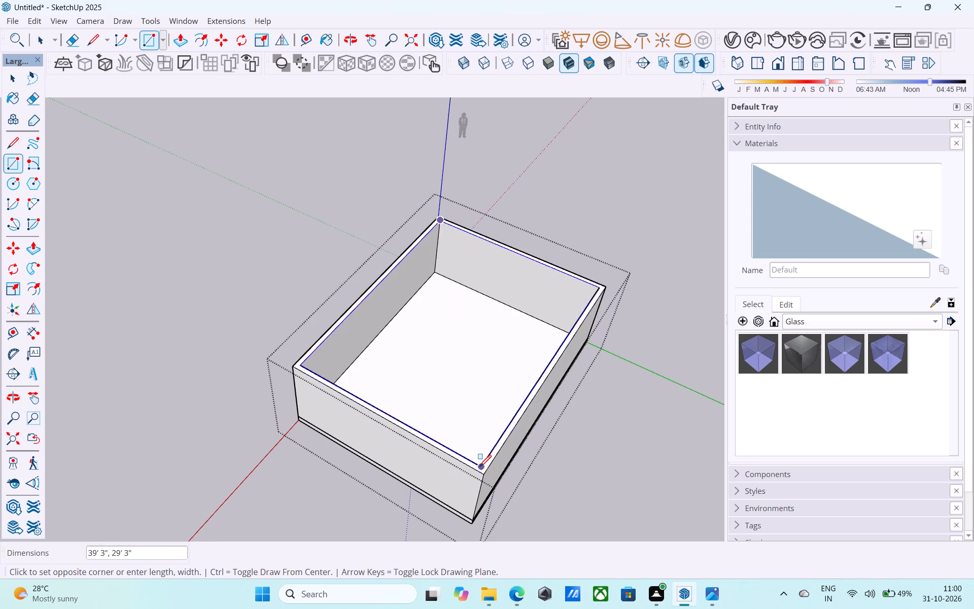
pyautogui.scroll(4, 481, 463)
pyautogui.click(478, 465)
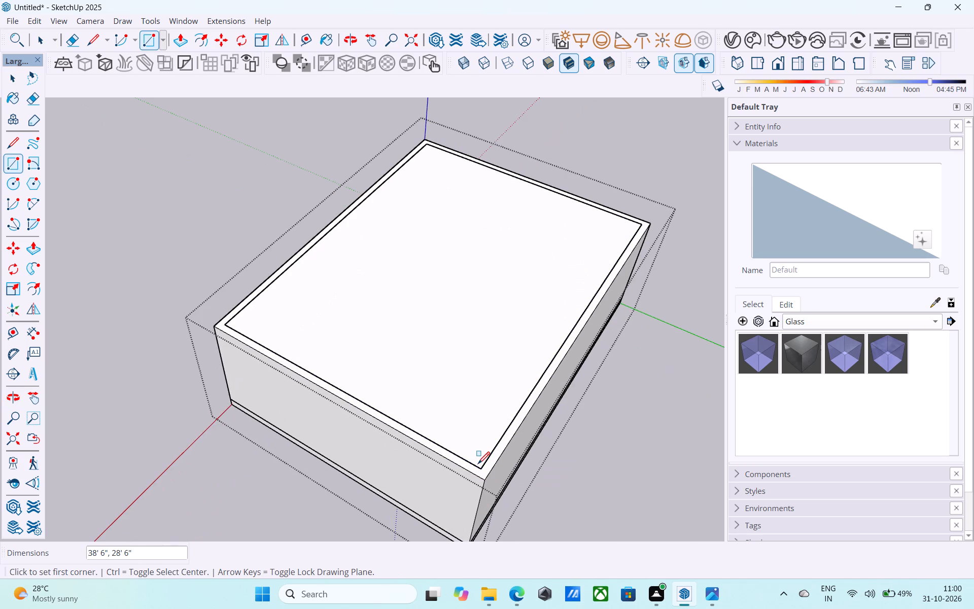
# Reverse the new rectangular face covering the opening between the walls.
pyautogui.press('space')
pyautogui.click(486, 447)
pyautogui.rightClick(486, 447)
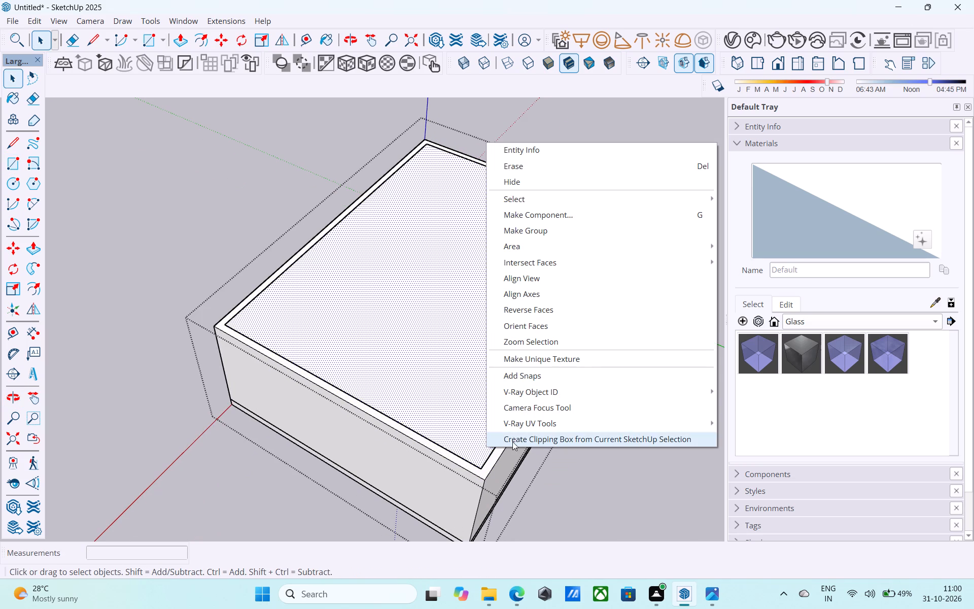
pyautogui.click(538, 312)
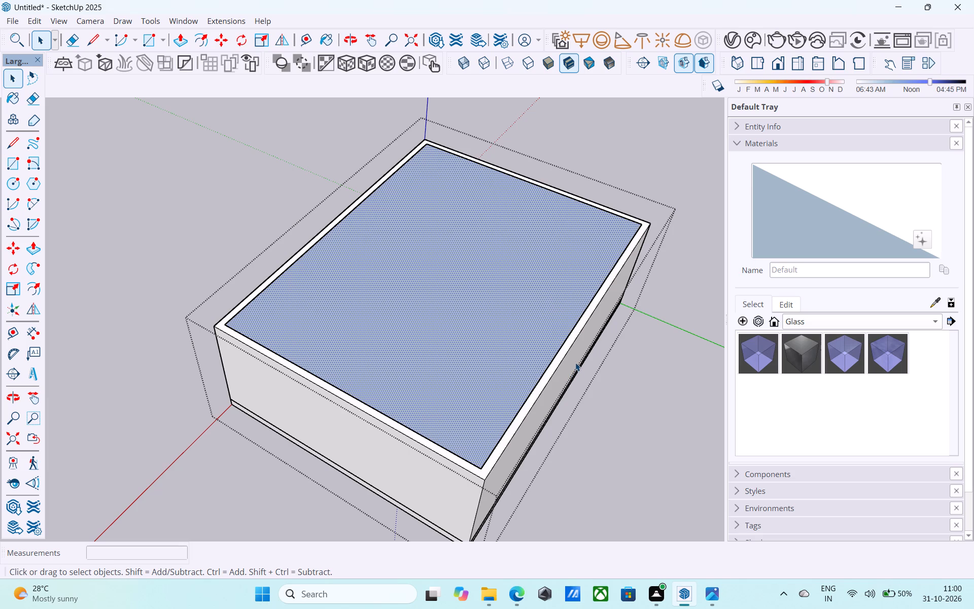
# Draw a 6" vertical line up from the rectangle's corner near the origin and change its length to 1'.
pyautogui.moveTo(566, 359); pyautogui.dragTo(489, 327, button='middle')
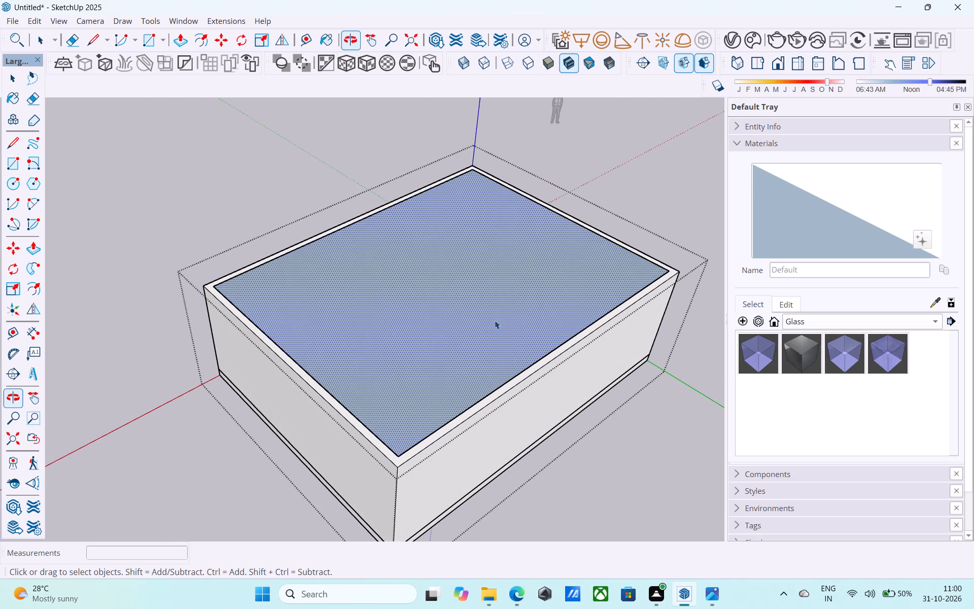
pyautogui.press('l')
pyautogui.scroll(2, 471, 169)
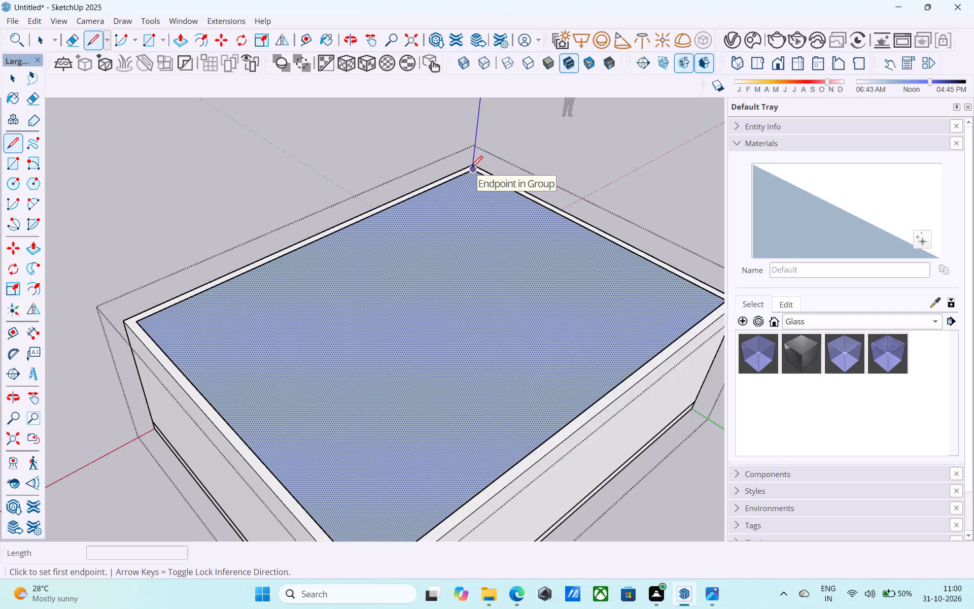
pyautogui.scroll(4, 471, 169)
pyautogui.click(474, 173)
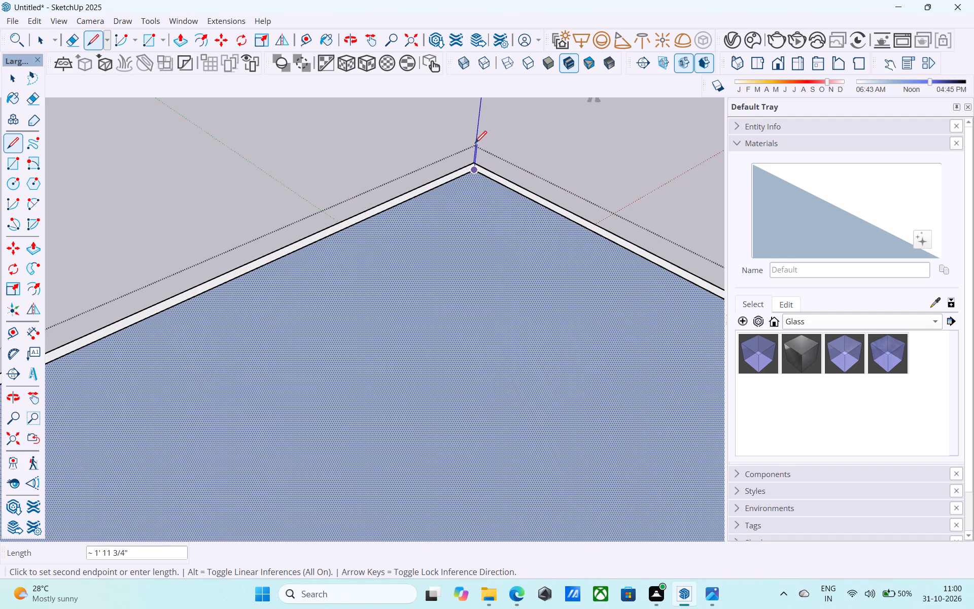
pyautogui.press('6')
pyautogui.hotkey('shift', '"')
pyautogui.press('Return')
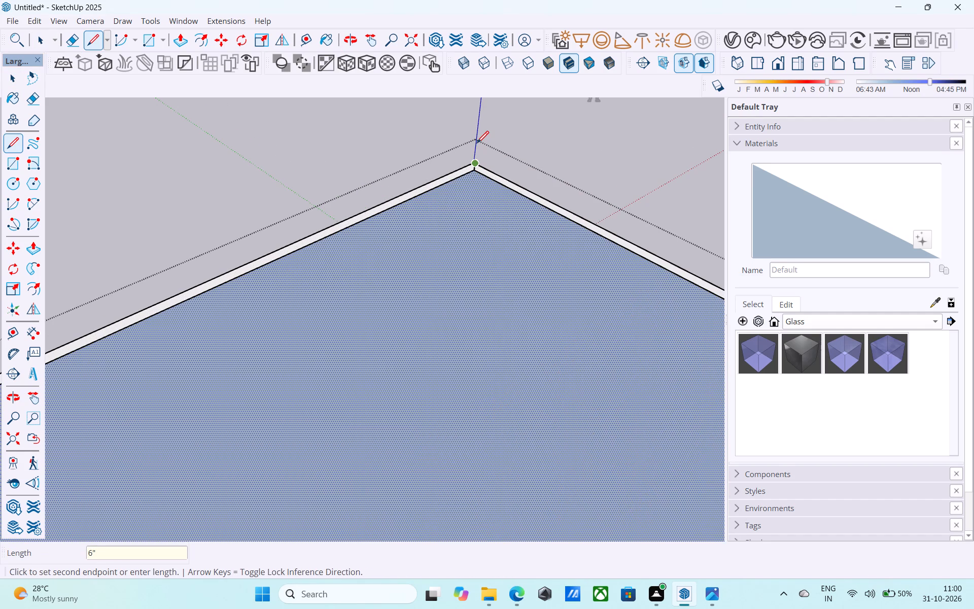
pyautogui.write("1'")
pyautogui.press('Return')
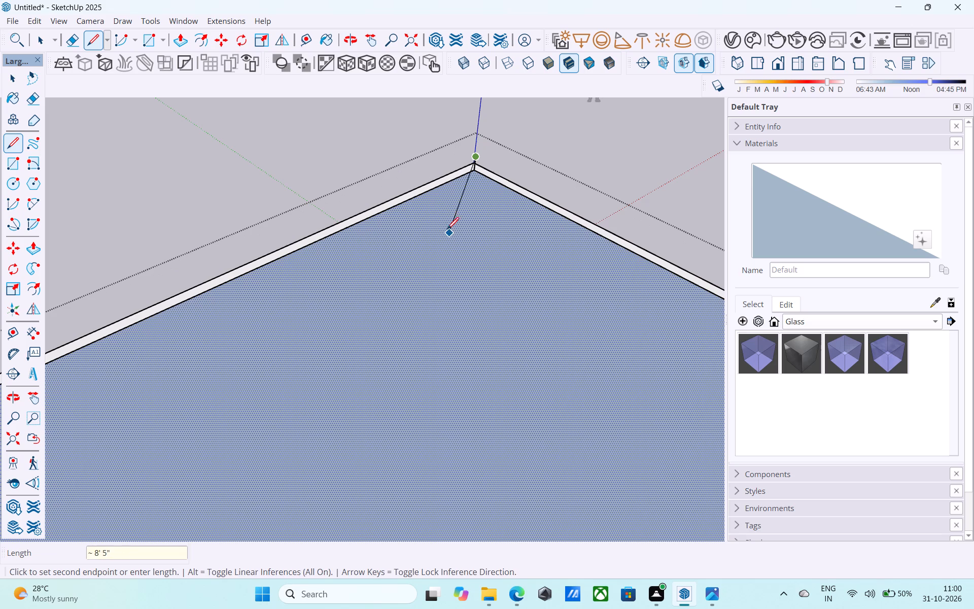
# Draw a 1' vertical line up from the rectangle's diagonally opposite corner.
pyautogui.scroll(-13, 445, 220)
pyautogui.moveTo(355, 336); pyautogui.dragTo(380, 353, button='middle')
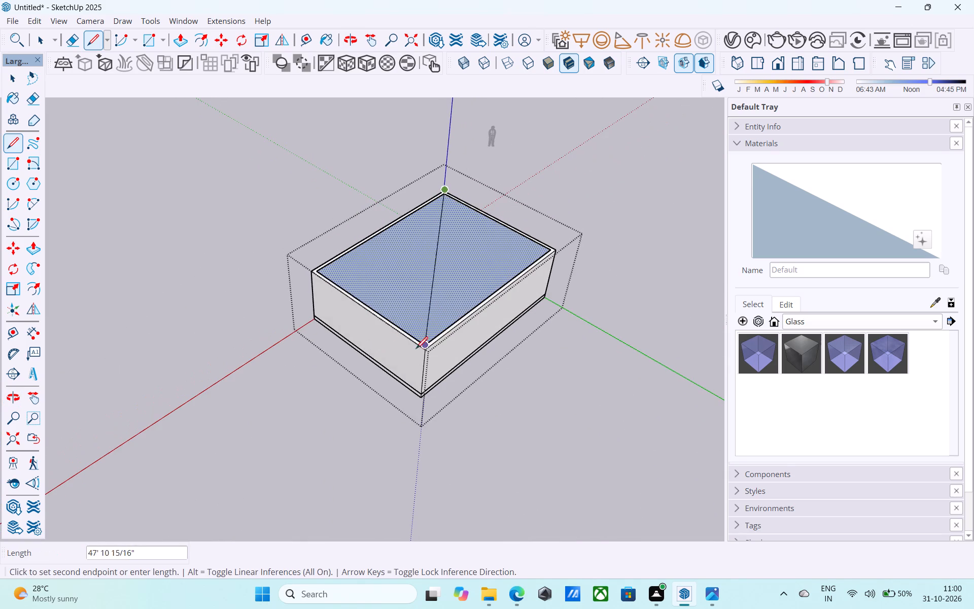
pyautogui.scroll(5, 416, 350)
pyautogui.press('l')
pyautogui.scroll(7, 457, 331)
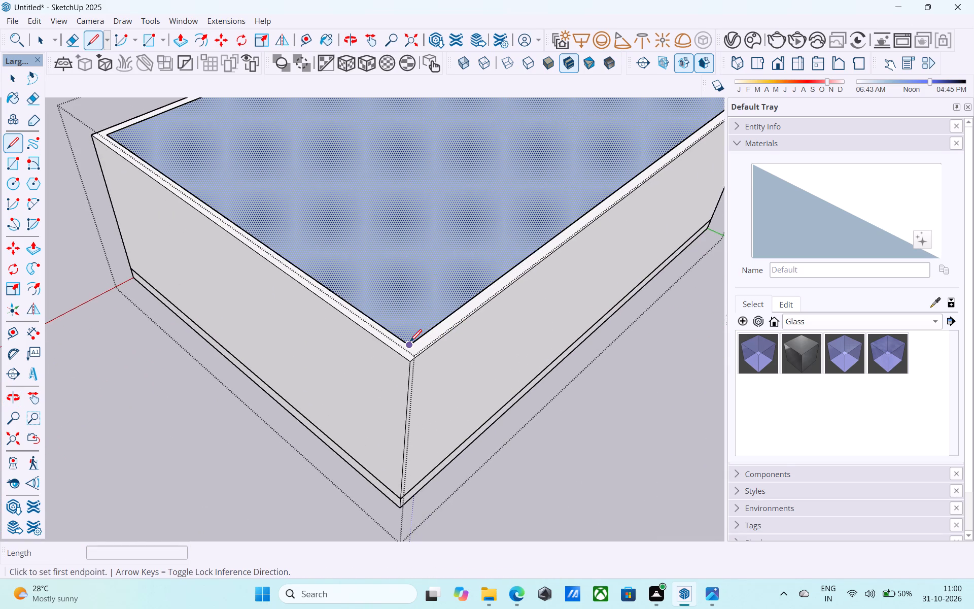
pyautogui.click(410, 343)
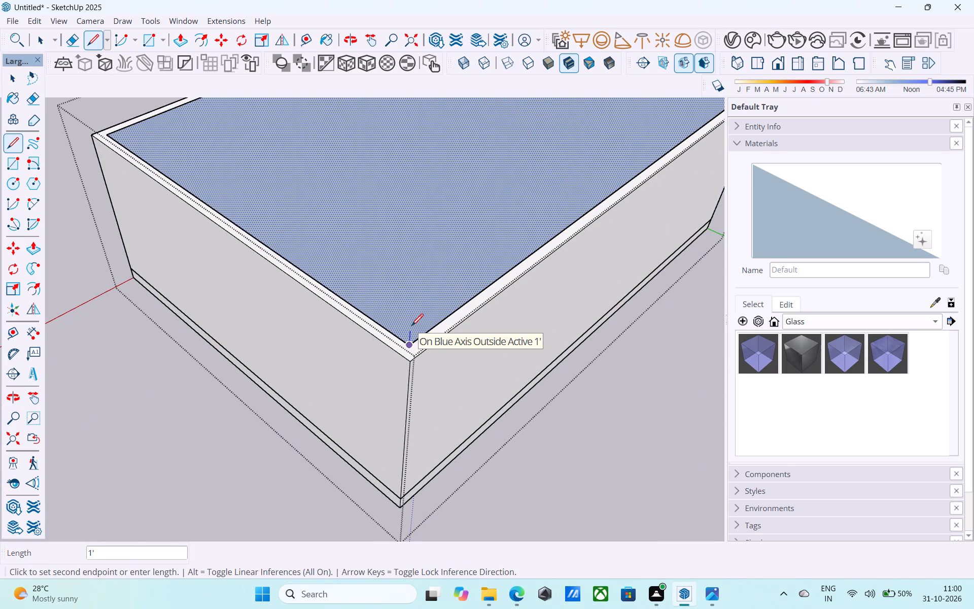
pyautogui.click(411, 327)
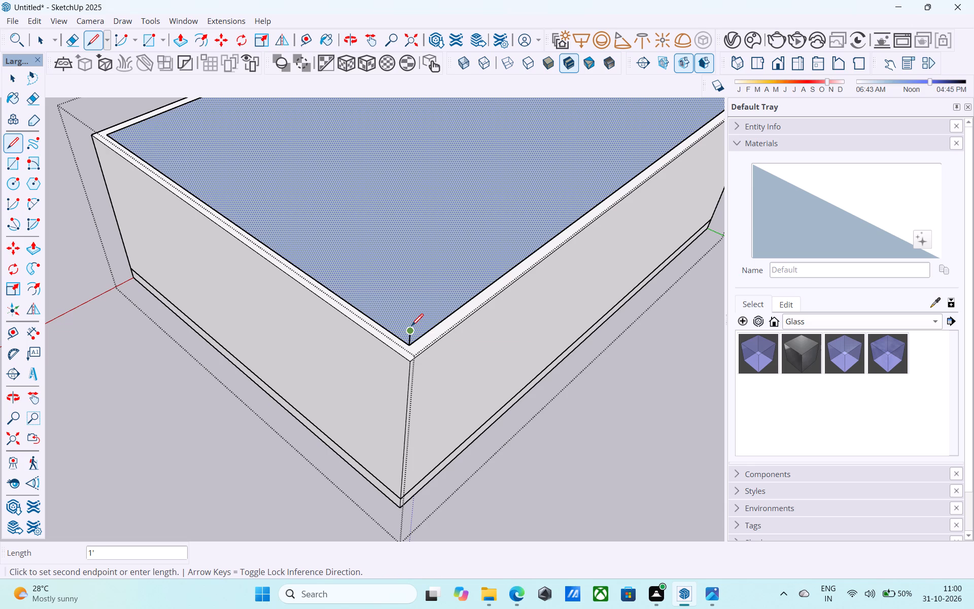
# Draw a horizontal rectangle between the upper ends of the two vertical lines, directly above the lower face.
pyautogui.press('r')
pyautogui.scroll(-6, 337, 388)
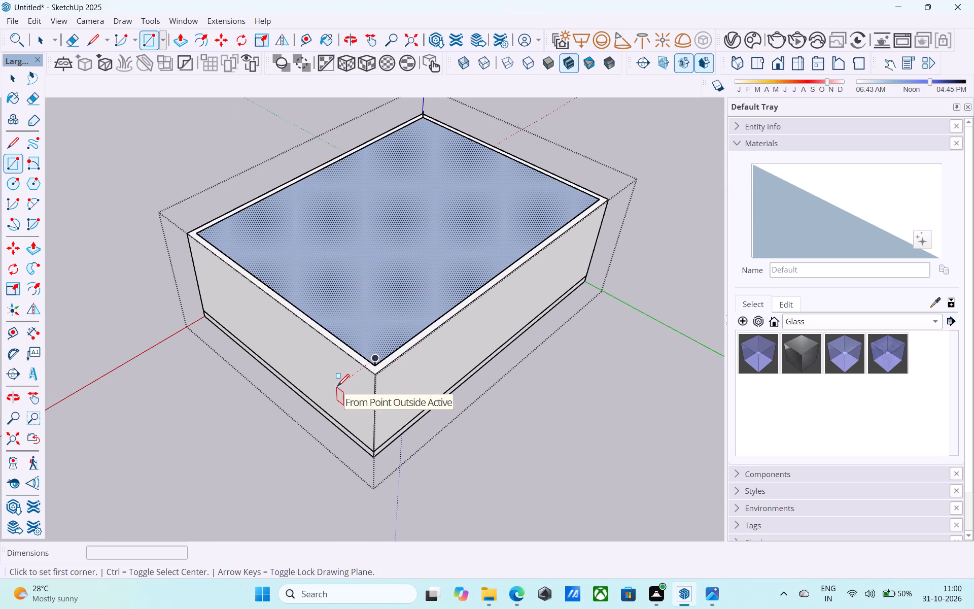
pyautogui.scroll(-3, 374, 358)
pyautogui.moveTo(388, 227); pyautogui.dragTo(397, 177, button='middle')
pyautogui.scroll(16, 418, 150)
pyautogui.moveTo(410, 162); pyautogui.dragTo(407, 139)
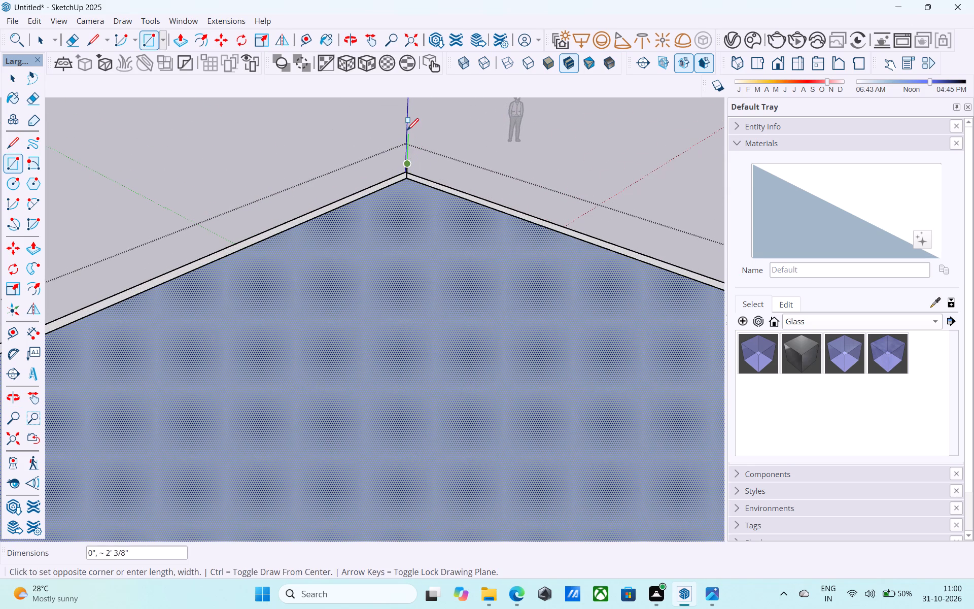
pyautogui.scroll(-6, 407, 129)
pyautogui.scroll(1, 408, 126)
pyautogui.scroll(-4, 408, 126)
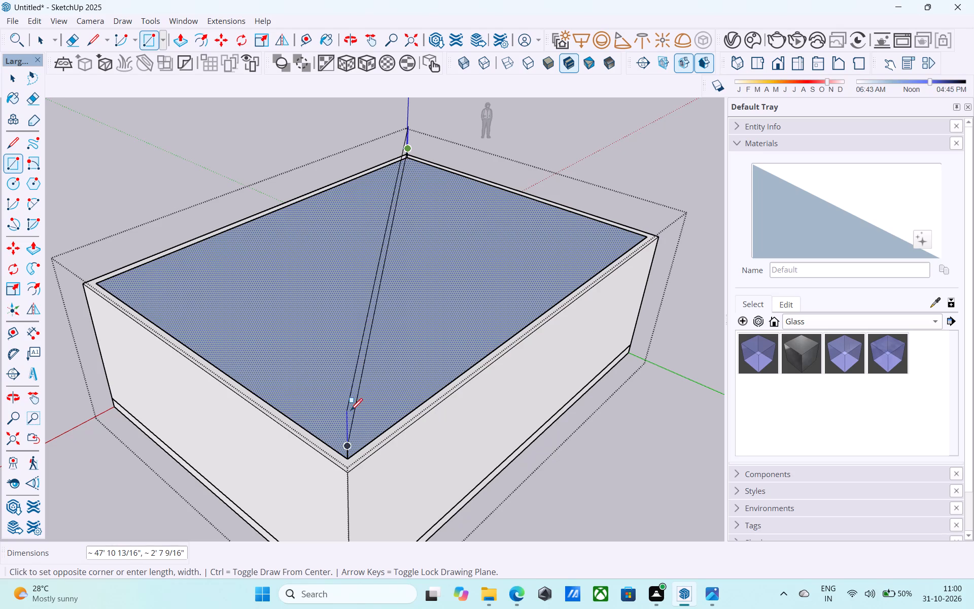
pyautogui.click(348, 444)
# Draw 1' vertical edges at the two remaining corners, joining the lower and upper rectangles to close the roof slab's sides.
pyautogui.moveTo(350, 442); pyautogui.dragTo(569, 428, button='middle')
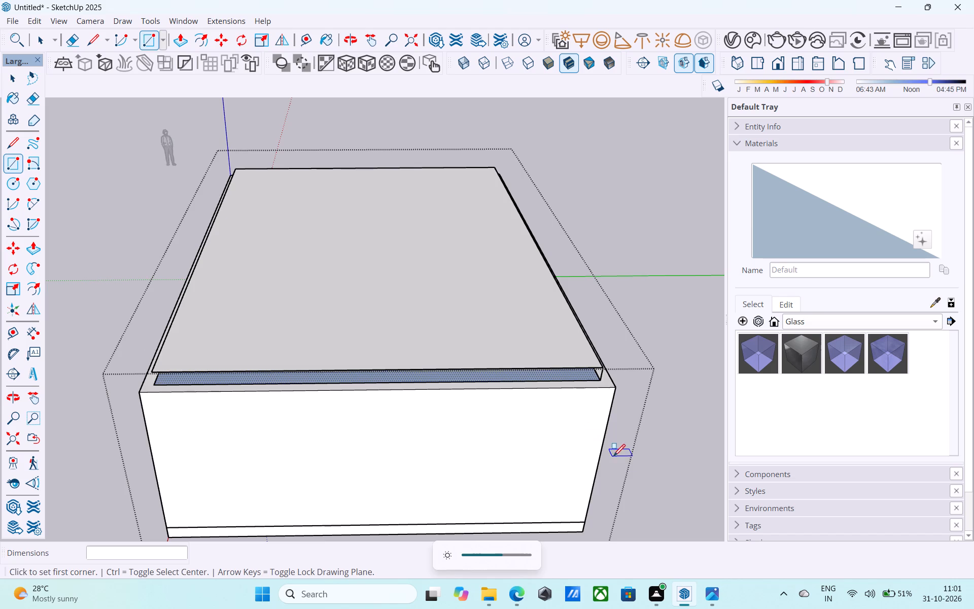
pyautogui.moveTo(613, 457); pyautogui.dragTo(775, 413, button='middle')
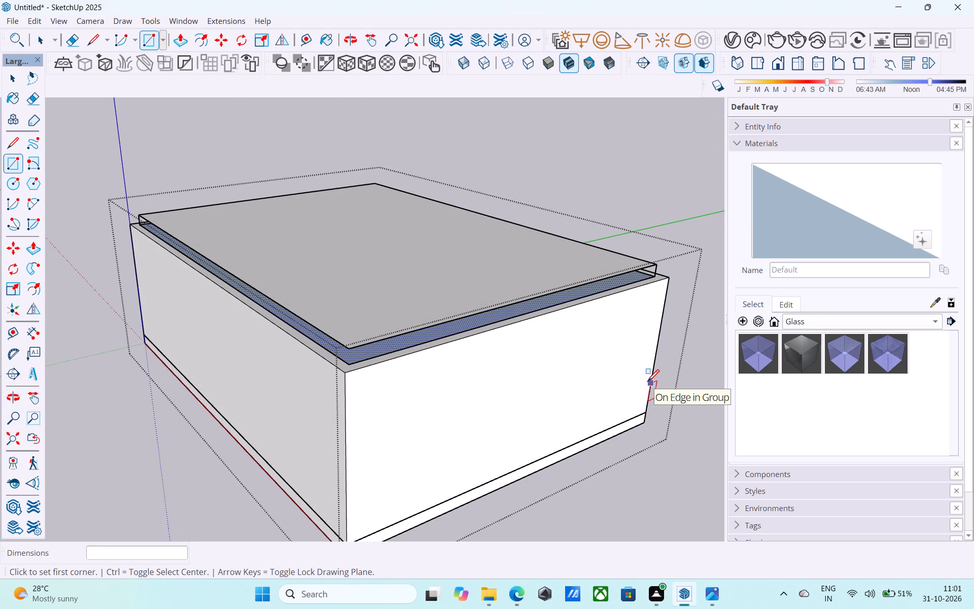
pyautogui.moveTo(449, 344); pyautogui.dragTo(429, 361, button='middle')
pyautogui.press('l')
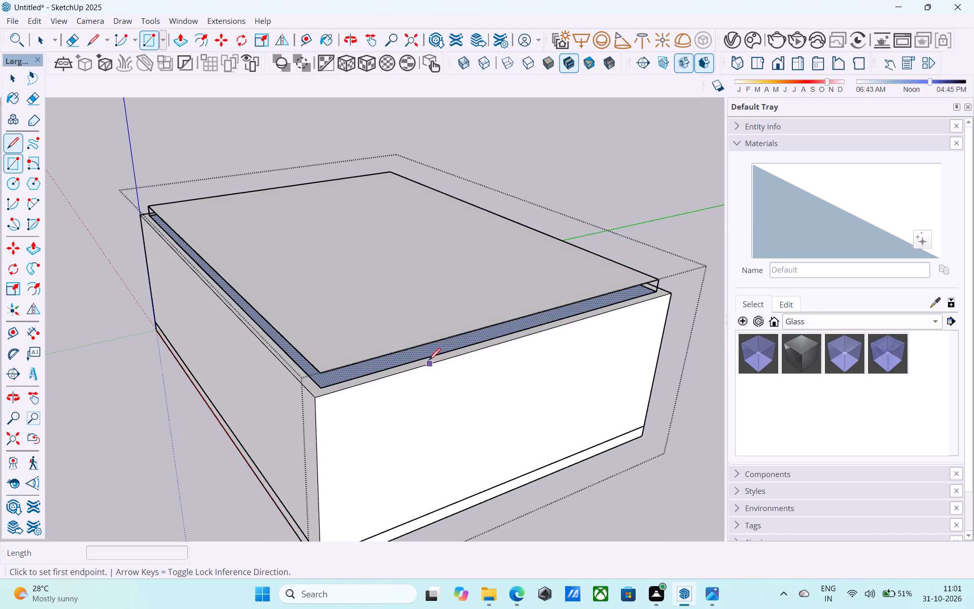
pyautogui.scroll(7, 324, 389)
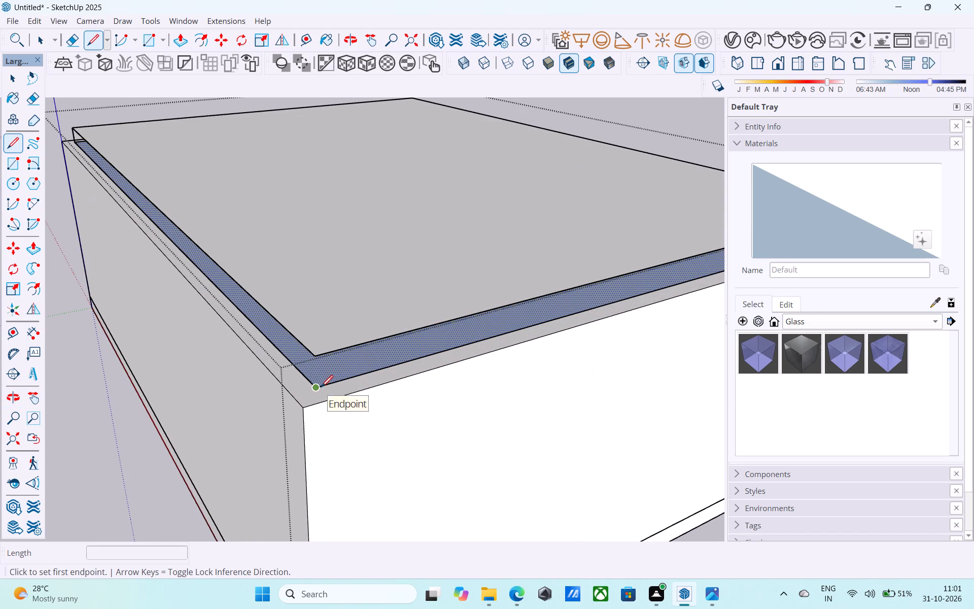
pyautogui.click(316, 386)
pyautogui.click(320, 350)
pyautogui.scroll(-5, 249, 470)
pyautogui.moveTo(476, 439); pyautogui.dragTo(398, 434, button='middle')
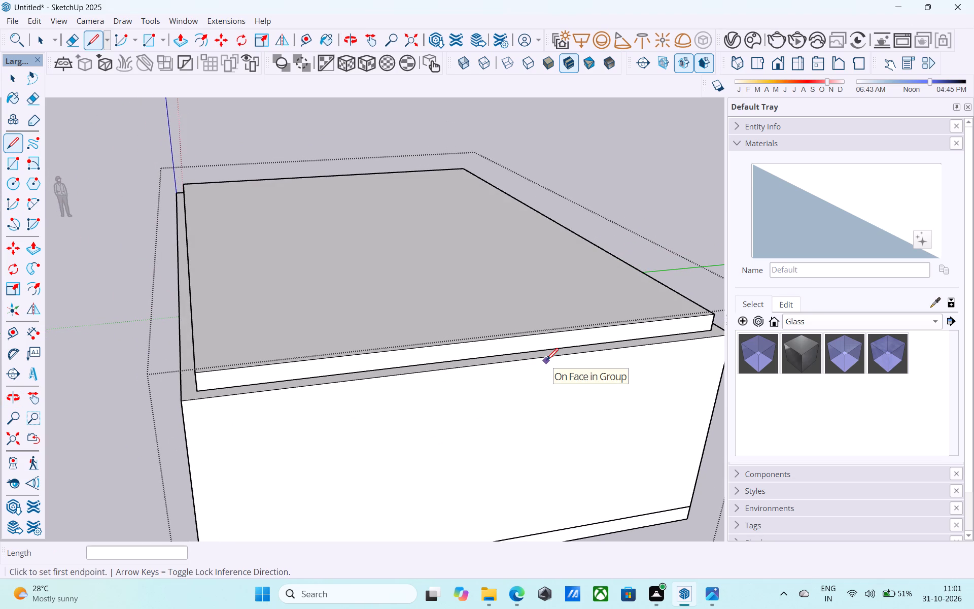
pyautogui.scroll(-4, 546, 361)
pyautogui.moveTo(546, 361); pyautogui.dragTo(131, 325, button='middle')
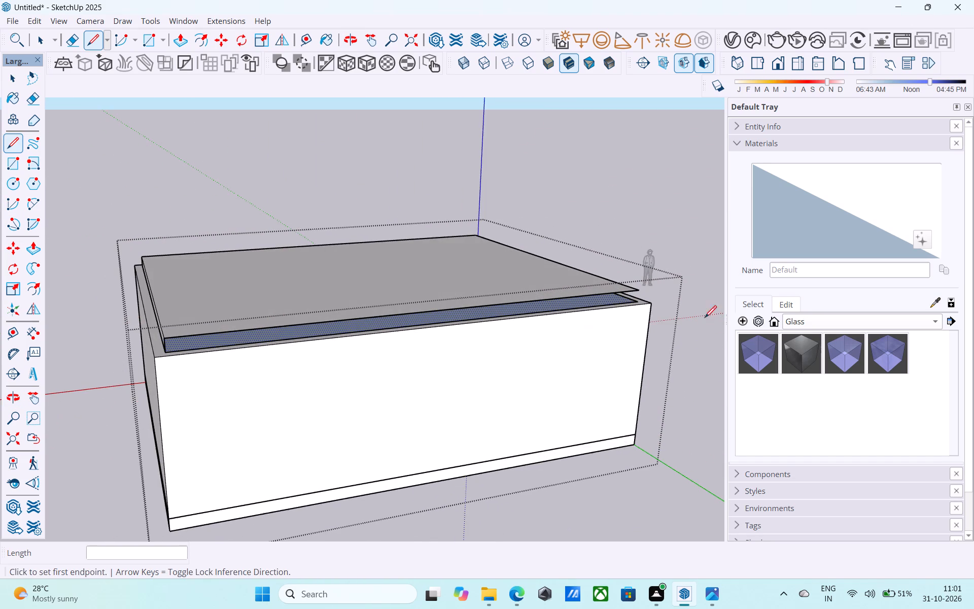
pyautogui.scroll(8, 641, 300)
pyautogui.click(635, 302)
pyautogui.click(640, 277)
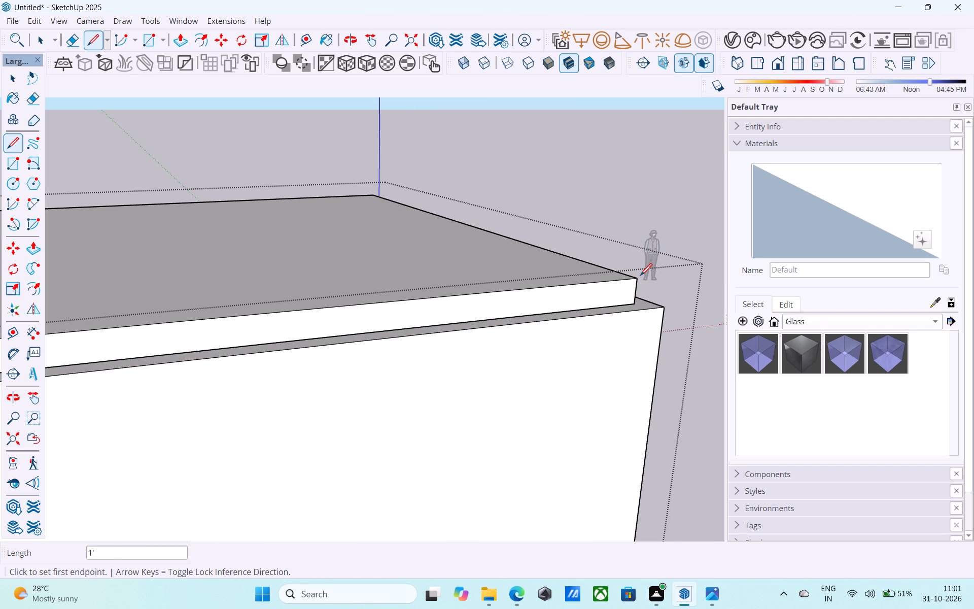
# Examine the roof slab's sides and top face from several angles.
pyautogui.scroll(-6, 643, 276)
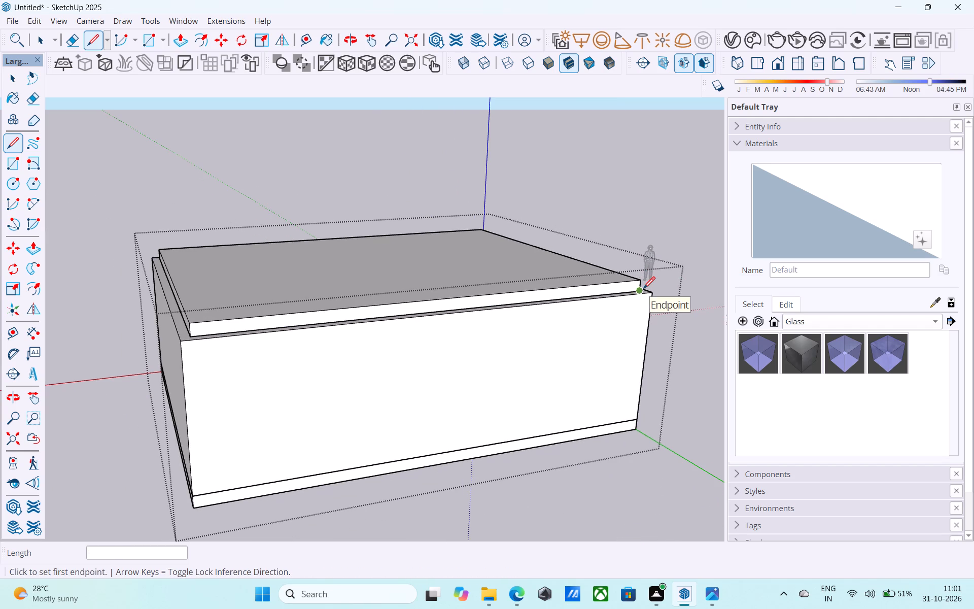
pyautogui.moveTo(624, 291); pyautogui.dragTo(682, 303, button='middle')
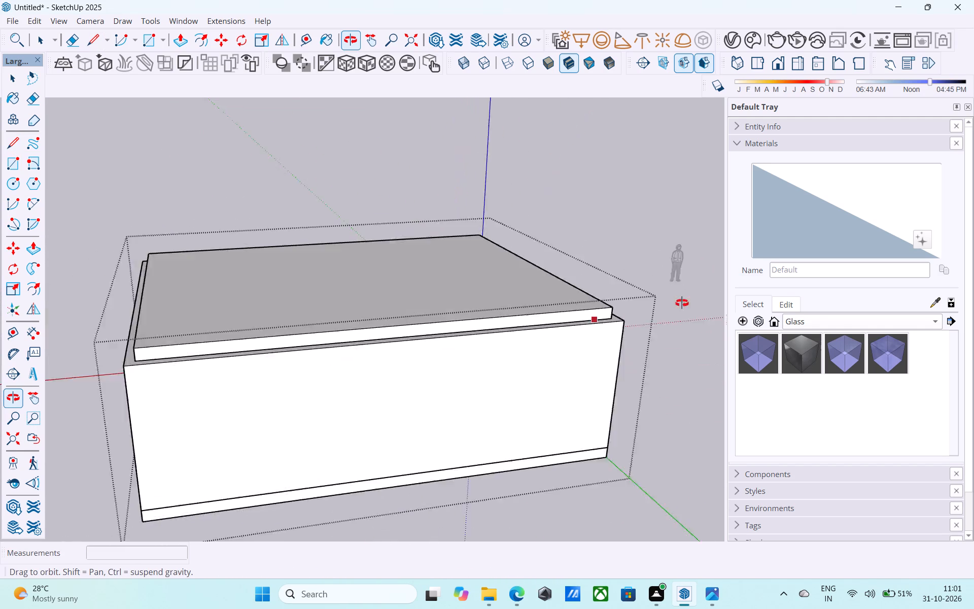
pyautogui.moveTo(682, 303); pyautogui.dragTo(739, 316, button='middle')
pyautogui.moveTo(593, 364); pyautogui.dragTo(665, 421, button='middle')
pyautogui.scroll(1, 617, 396)
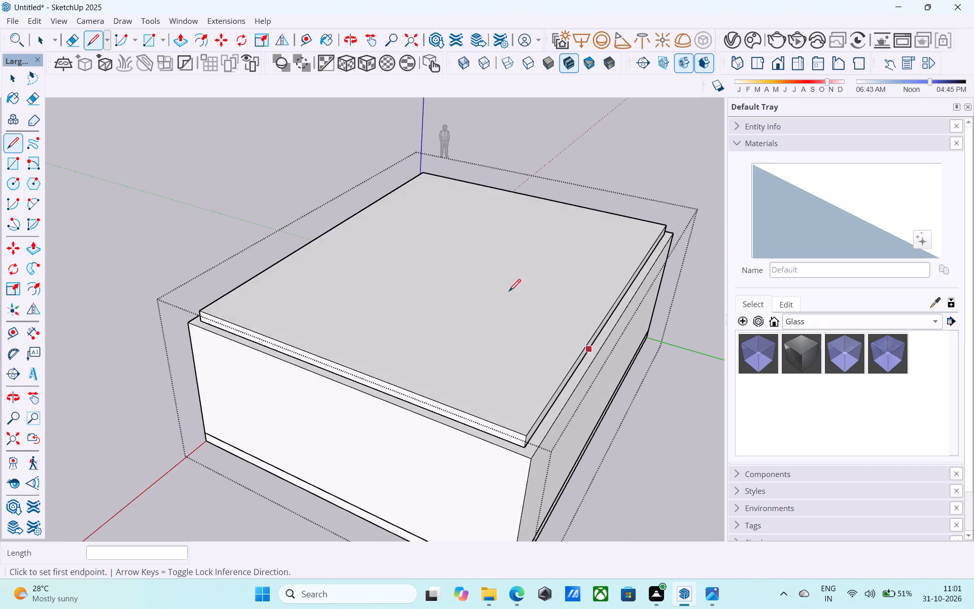
pyautogui.scroll(-2, 496, 280)
pyautogui.moveTo(465, 270); pyautogui.dragTo(550, 312, button='middle')
pyautogui.scroll(-5, 416, 256)
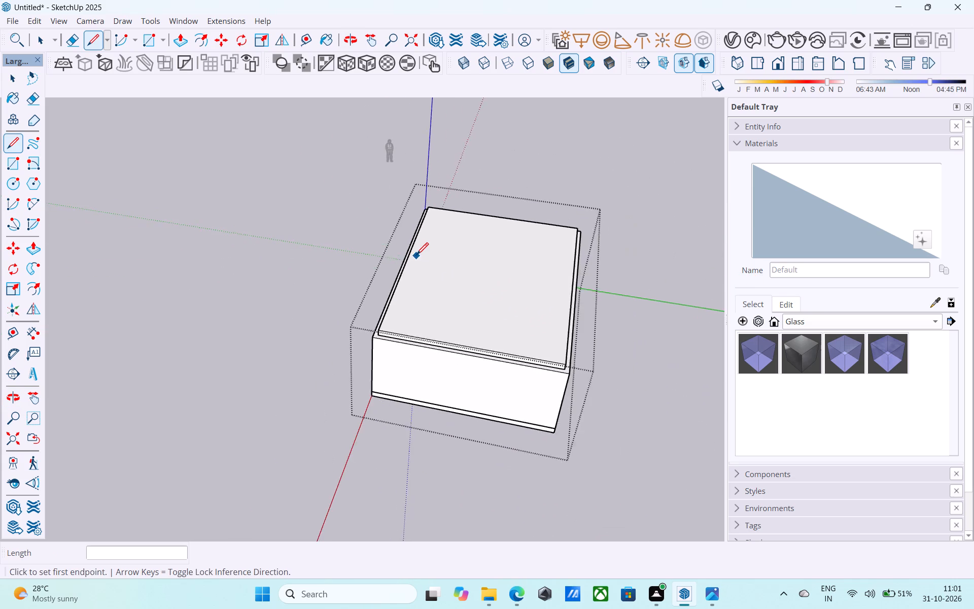
# Examine how the roof slab's sides are set back from the outer wall faces.
pyautogui.moveTo(416, 256); pyautogui.dragTo(437, 269, button='middle')
pyautogui.scroll(4, 437, 269)
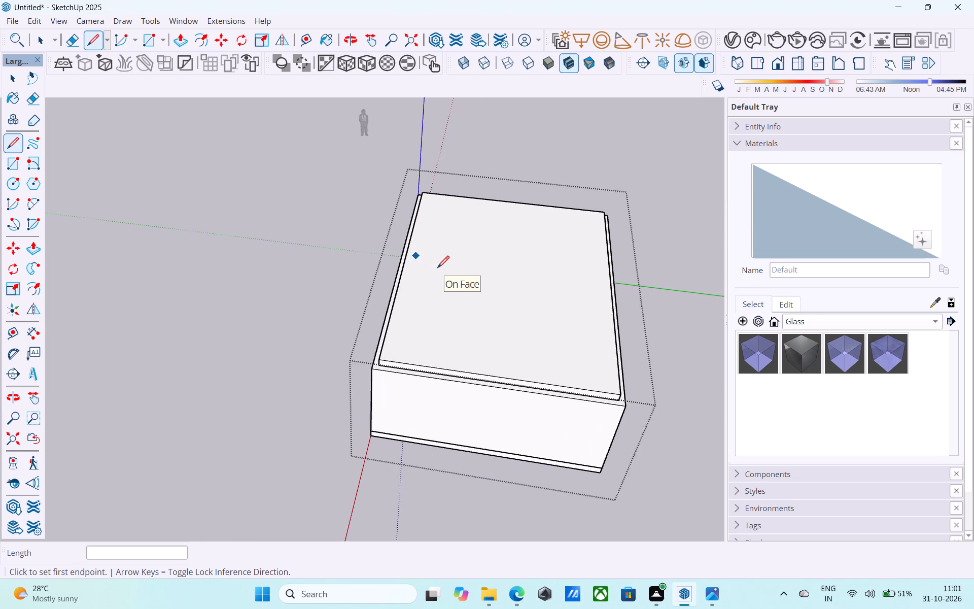
pyautogui.scroll(2, 438, 267)
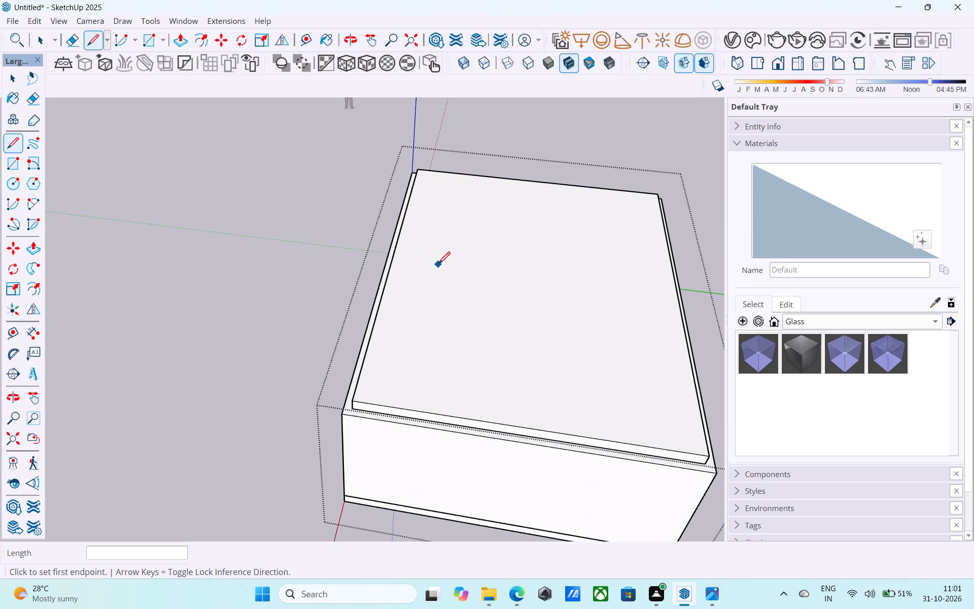
pyautogui.scroll(-5, 458, 255)
pyautogui.scroll(-4, 330, 221)
pyautogui.moveTo(497, 310); pyautogui.dragTo(497, 274, button='middle')
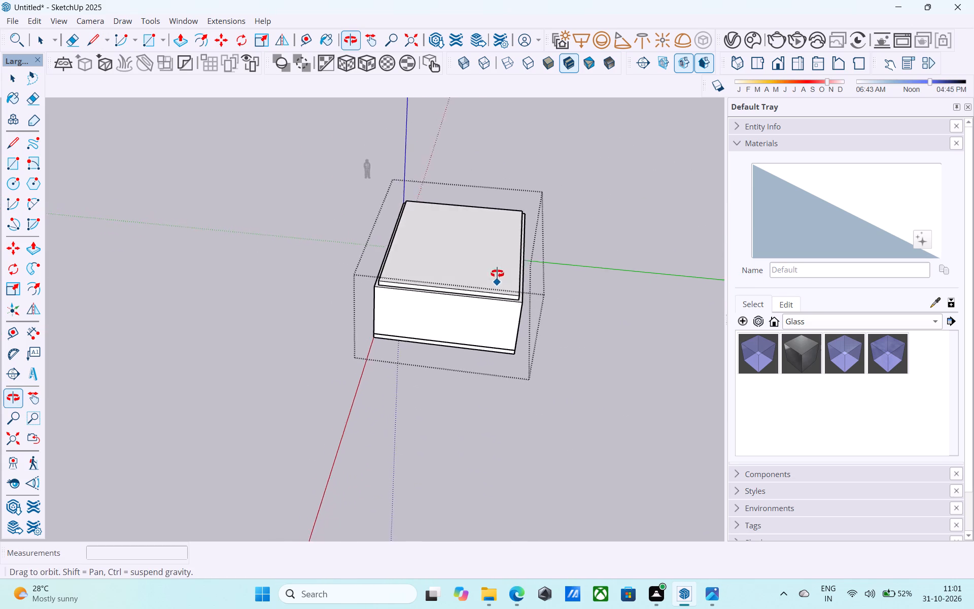
pyautogui.moveTo(497, 274); pyautogui.dragTo(458, 249, button='middle')
# Push/Pull the roof slab's side face at the far end of the red axis outward, flush with the outer wall face.
pyautogui.press('space')
pyautogui.scroll(6, 491, 285)
pyautogui.scroll(-1, 486, 285)
pyautogui.scroll(6, 486, 285)
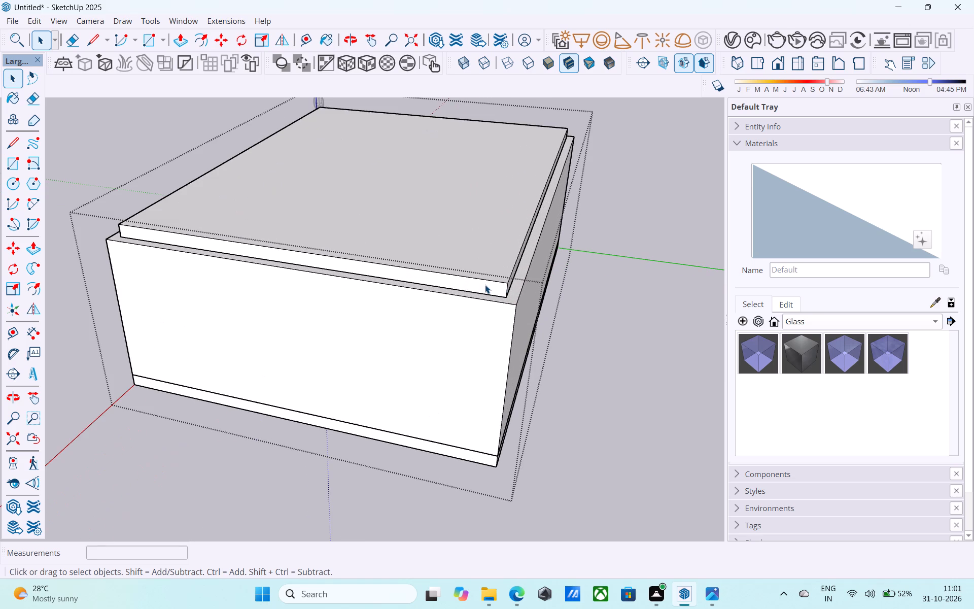
pyautogui.click(485, 285)
pyautogui.moveTo(467, 273); pyautogui.dragTo(443, 259, button='middle')
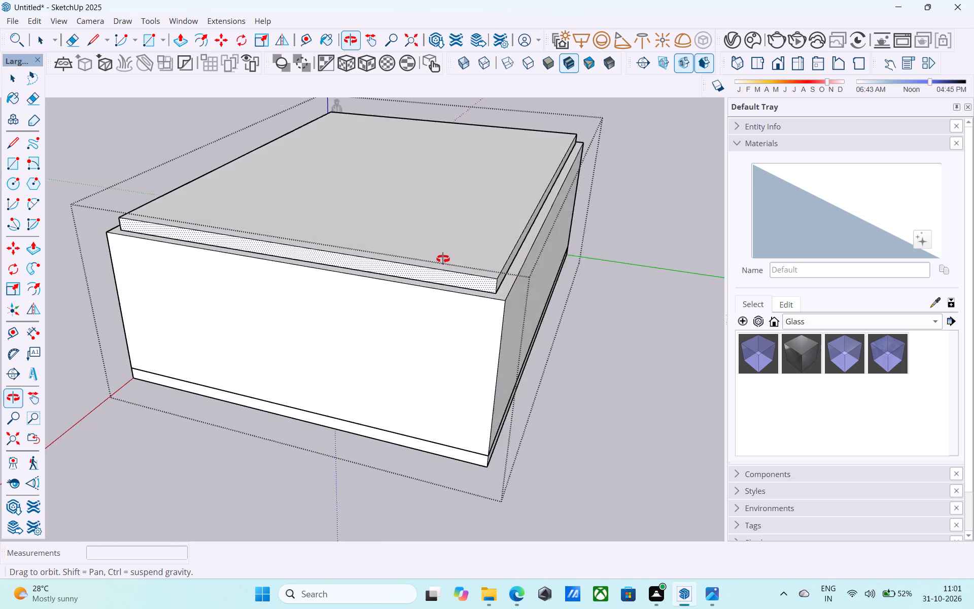
pyautogui.moveTo(443, 259); pyautogui.dragTo(439, 257, button='middle')
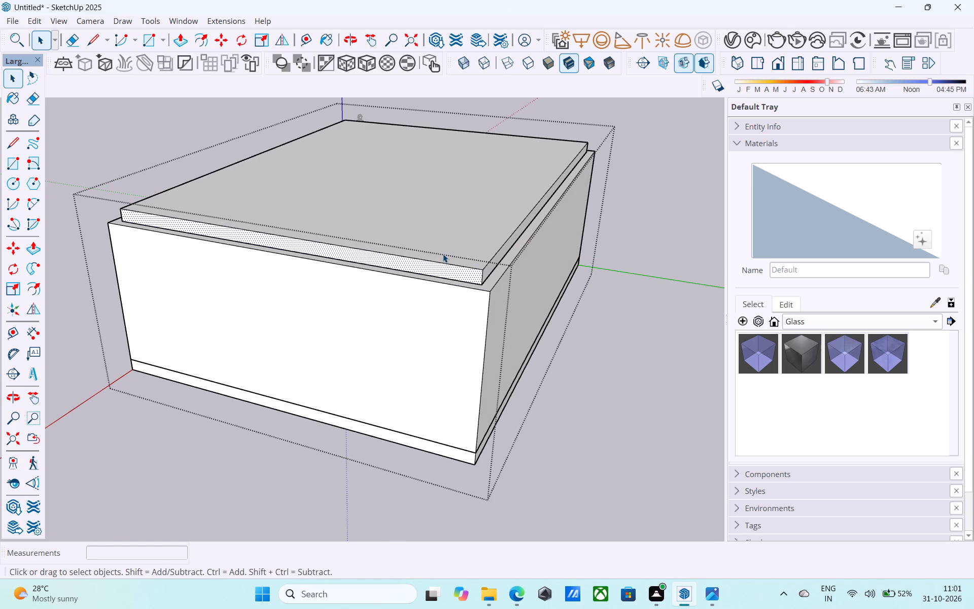
pyautogui.scroll(1, 443, 254)
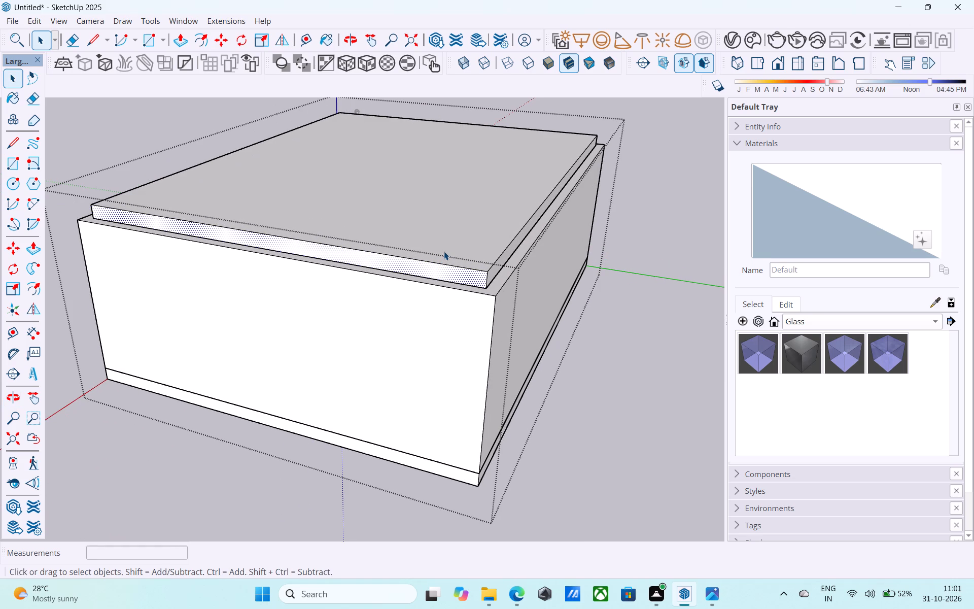
pyautogui.moveTo(447, 247); pyautogui.dragTo(442, 245, button='middle')
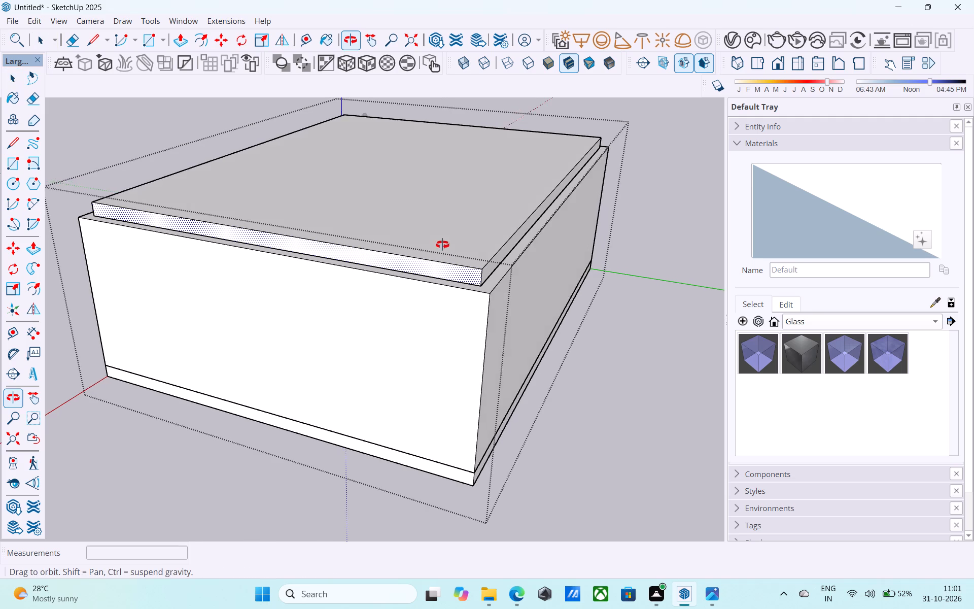
pyautogui.moveTo(442, 245); pyautogui.dragTo(462, 269, button='middle')
pyautogui.scroll(4, 453, 298)
pyautogui.click(453, 298)
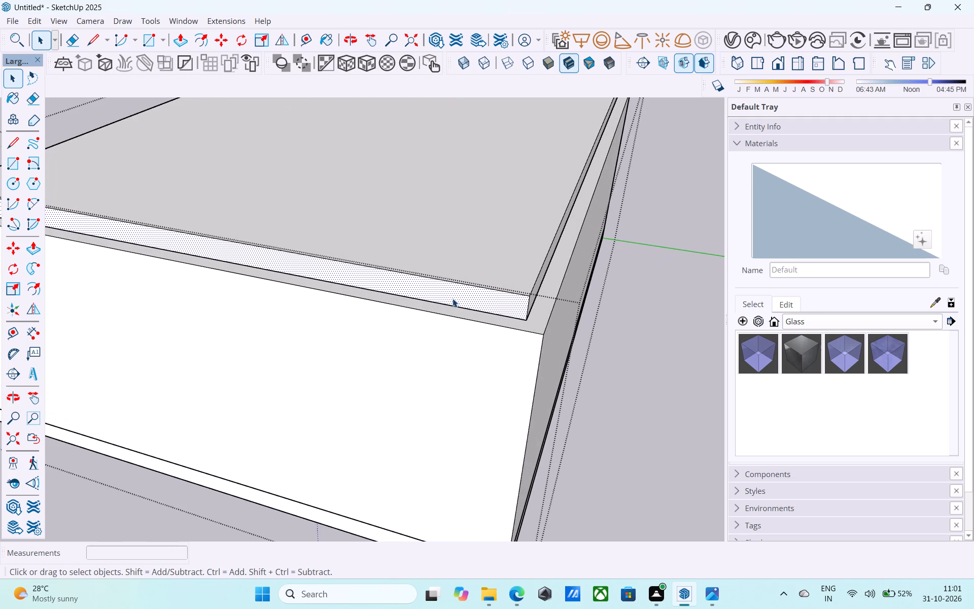
pyautogui.press('p')
pyautogui.click(453, 298)
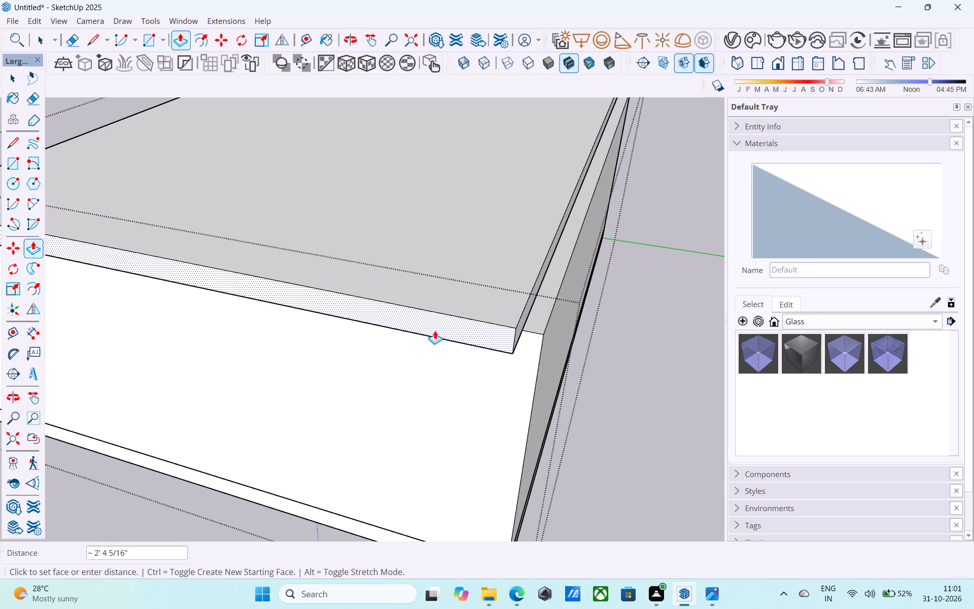
pyautogui.moveTo(529, 343); pyautogui.dragTo(275, 338, button='middle')
pyautogui.click(474, 422)
pyautogui.press('space')
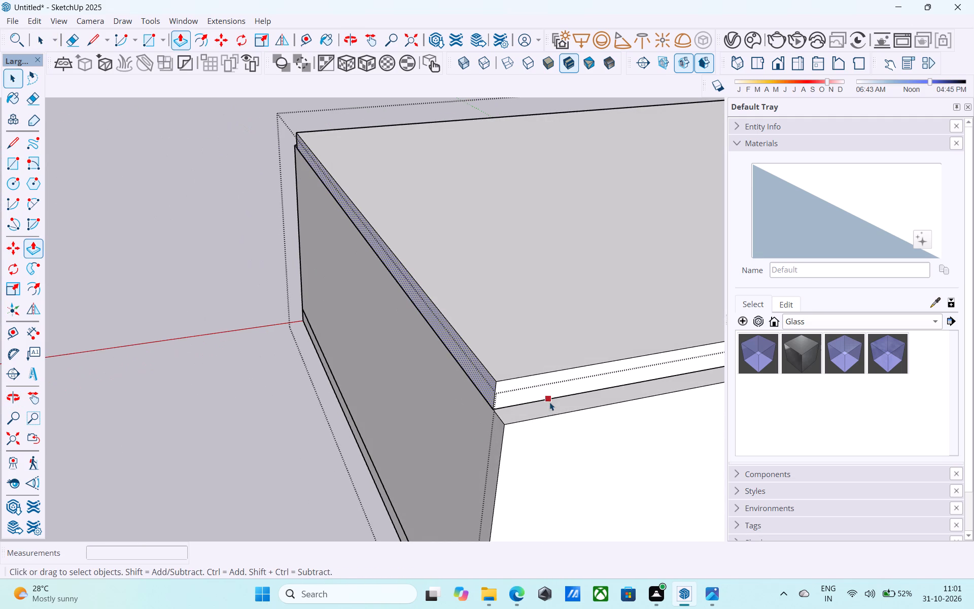
# Push/Pull the adjacent roof slab side, at the far end of the green axis, out flush with the wall below.
pyautogui.click(552, 391)
pyautogui.press('p')
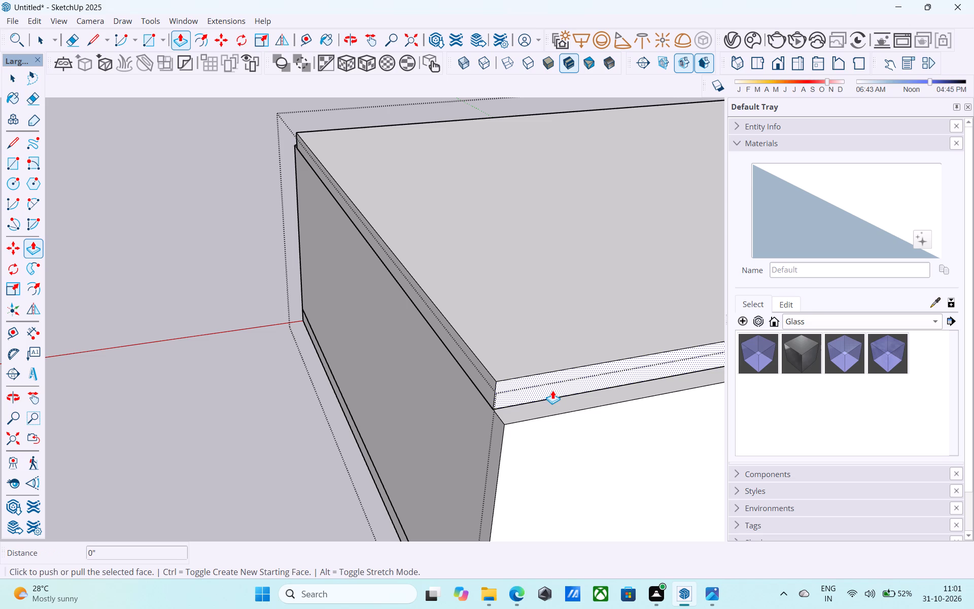
pyautogui.click(552, 390)
pyautogui.click(544, 441)
pyautogui.scroll(-9, 373, 398)
pyautogui.press('space')
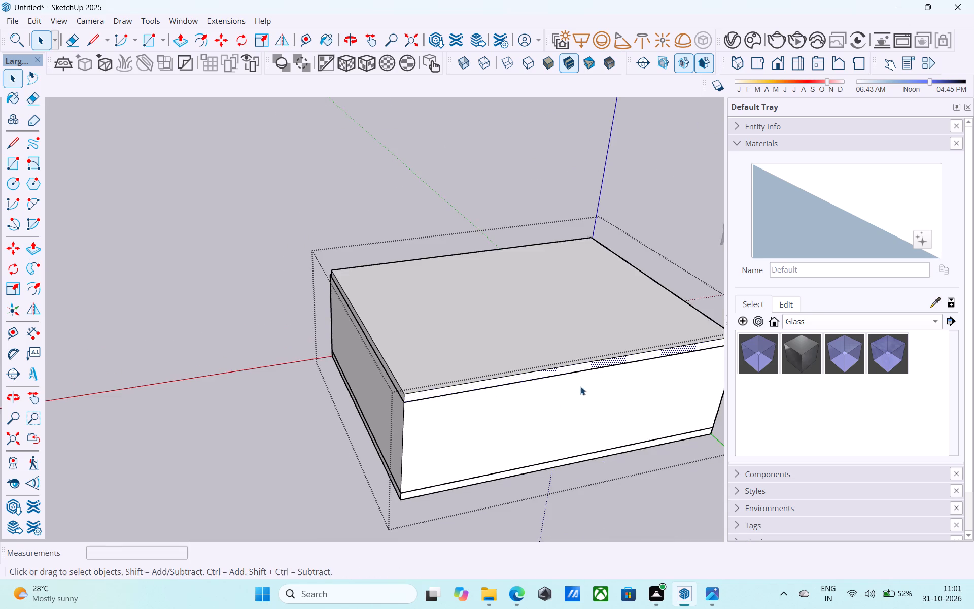
# Push/Pull the roof slab's side face above the green axis outward 9", flush with the outer wall face.
pyautogui.moveTo(577, 385); pyautogui.dragTo(309, 374, button='middle')
pyautogui.scroll(-4, 288, 372)
pyautogui.scroll(11, 448, 403)
pyautogui.click(410, 435)
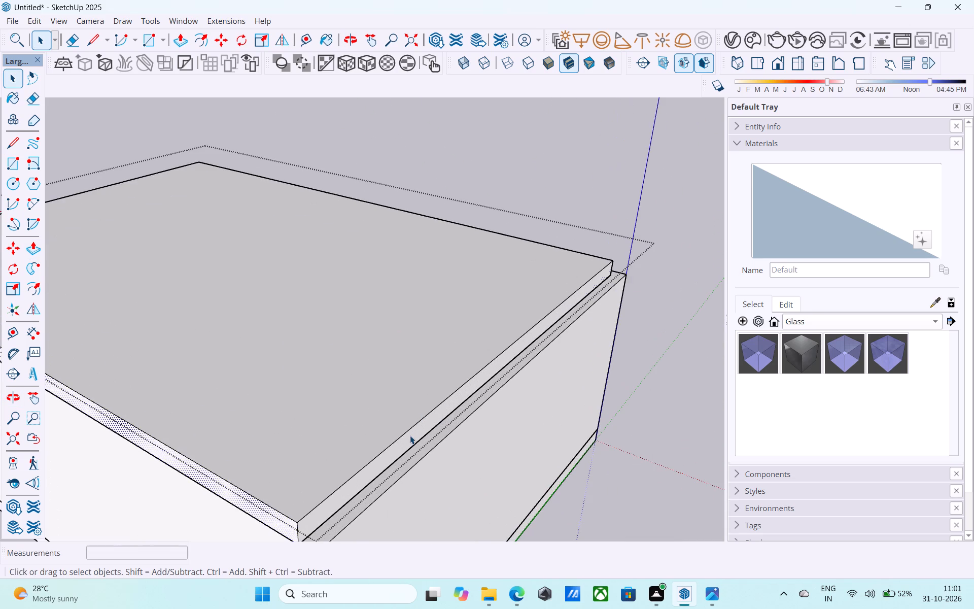
pyautogui.press('p')
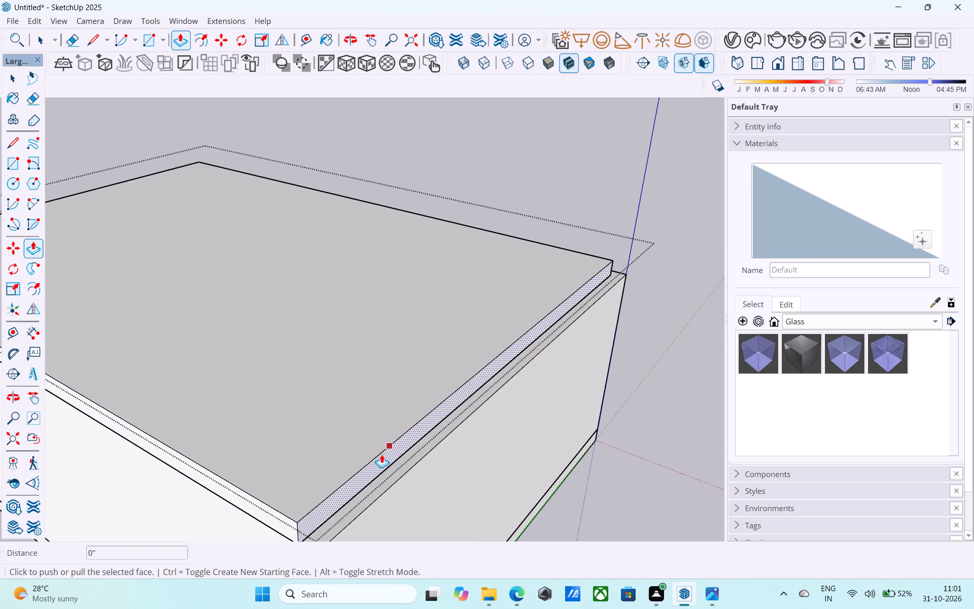
pyautogui.click(381, 454)
pyautogui.scroll(-5, 414, 439)
pyautogui.moveTo(400, 411); pyautogui.dragTo(440, 281, button='middle')
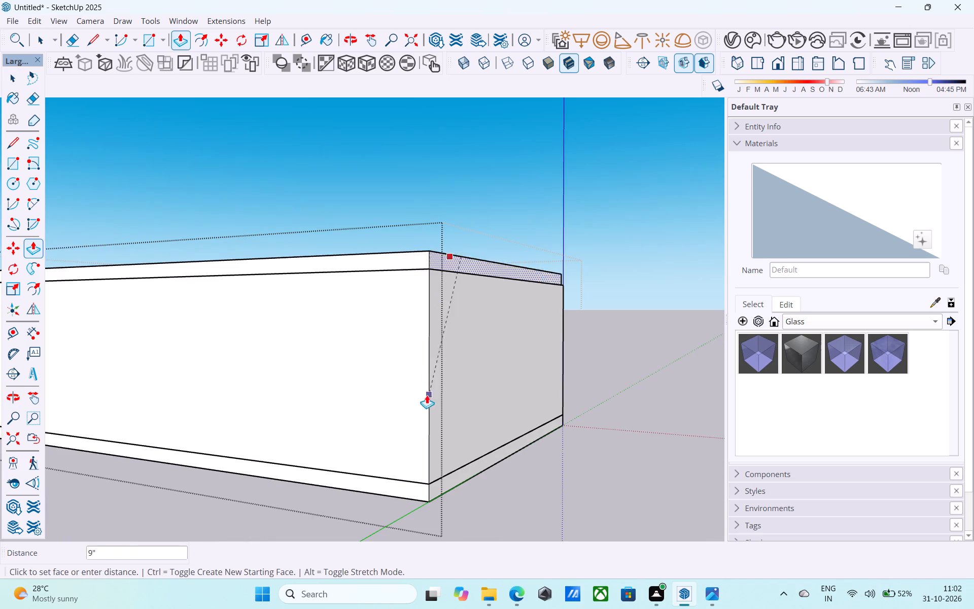
pyautogui.click(427, 395)
pyautogui.press('space')
# Push/Pull the roof slab's last set-back side, above the red axis, outward 9" to the outer wall face.
pyautogui.scroll(-5, 445, 388)
pyautogui.scroll(-1, 560, 402)
pyautogui.moveTo(559, 405); pyautogui.dragTo(319, 438, button='middle')
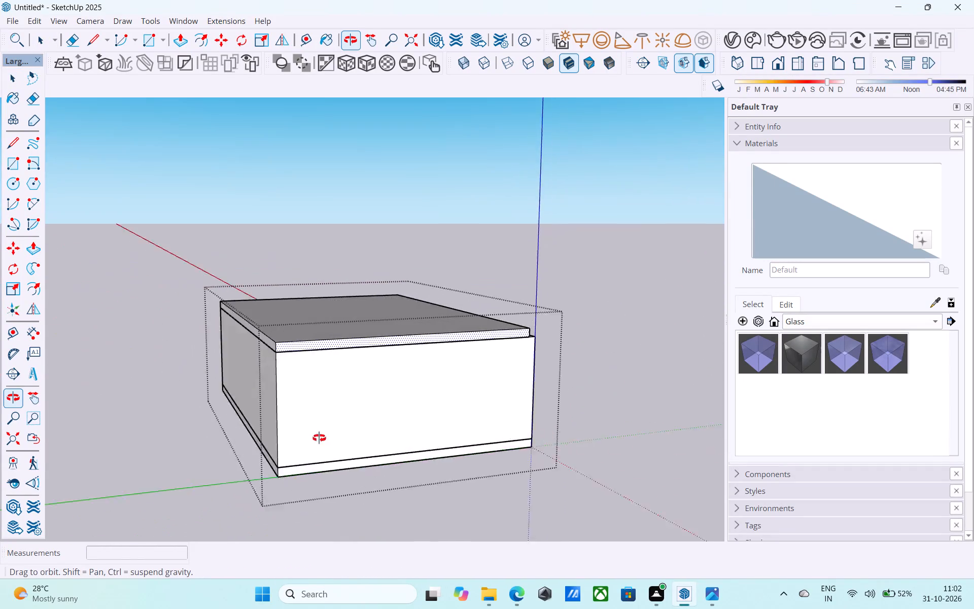
pyautogui.moveTo(319, 438); pyautogui.dragTo(159, 431, button='middle')
pyautogui.scroll(-1, 198, 432)
pyautogui.scroll(9, 460, 394)
pyautogui.click(405, 295)
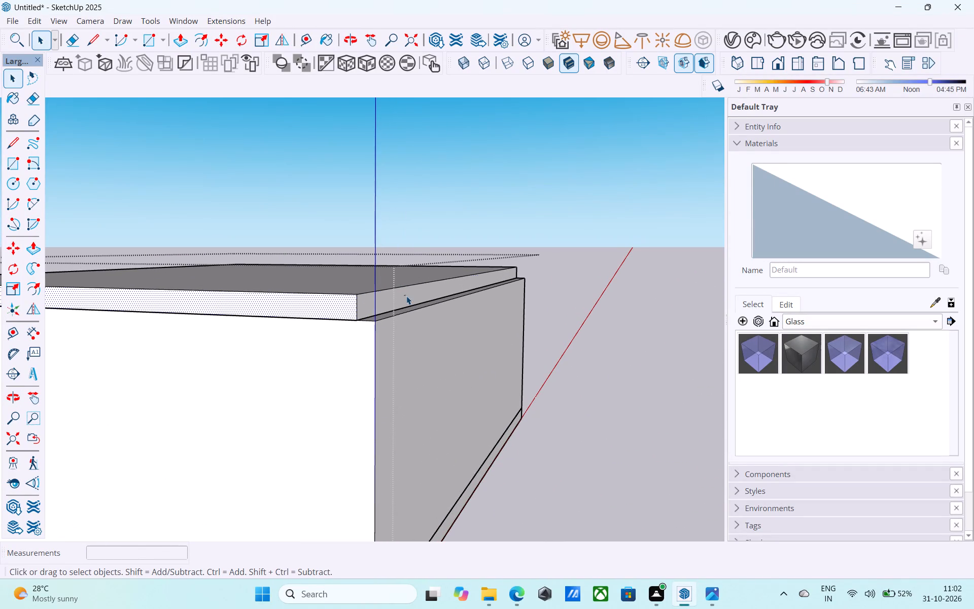
pyautogui.press('p')
pyautogui.click(406, 296)
pyautogui.click(400, 344)
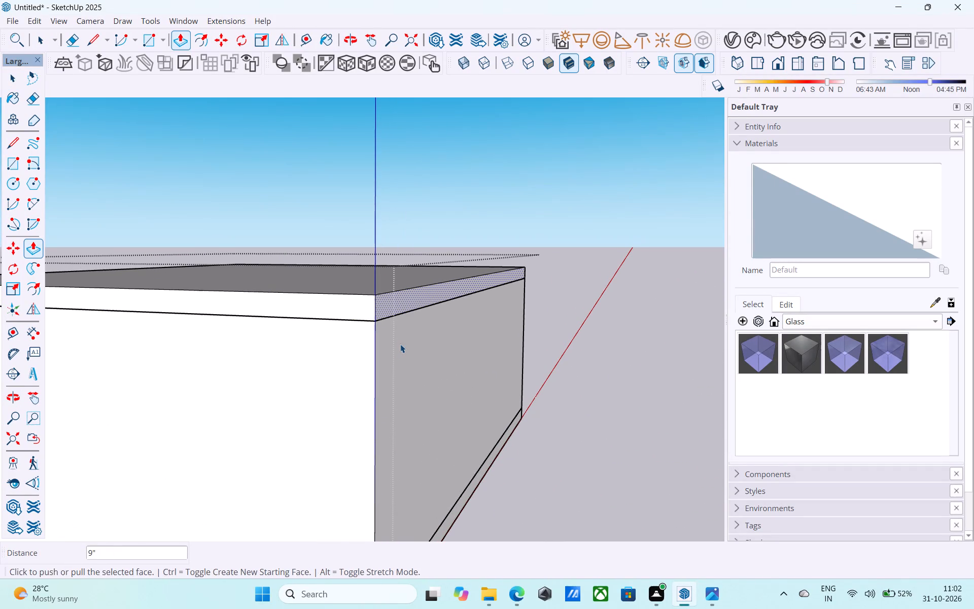
pyautogui.press('space')
# Examine the alignment of the roof slab with the walls from around the building.
pyautogui.scroll(-3, 400, 344)
pyautogui.moveTo(401, 344); pyautogui.dragTo(847, 375, button='middle')
pyautogui.moveTo(464, 386); pyautogui.dragTo(963, 411, button='middle')
pyautogui.scroll(-5, 427, 306)
pyautogui.moveTo(404, 307); pyautogui.dragTo(534, 319, button='middle')
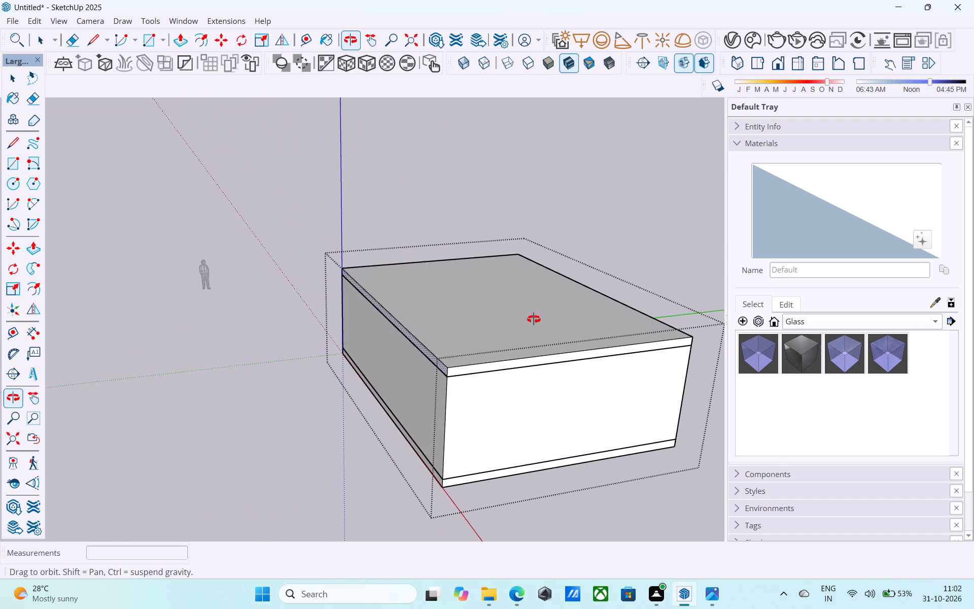
pyautogui.moveTo(534, 319); pyautogui.dragTo(535, 314, button='middle')
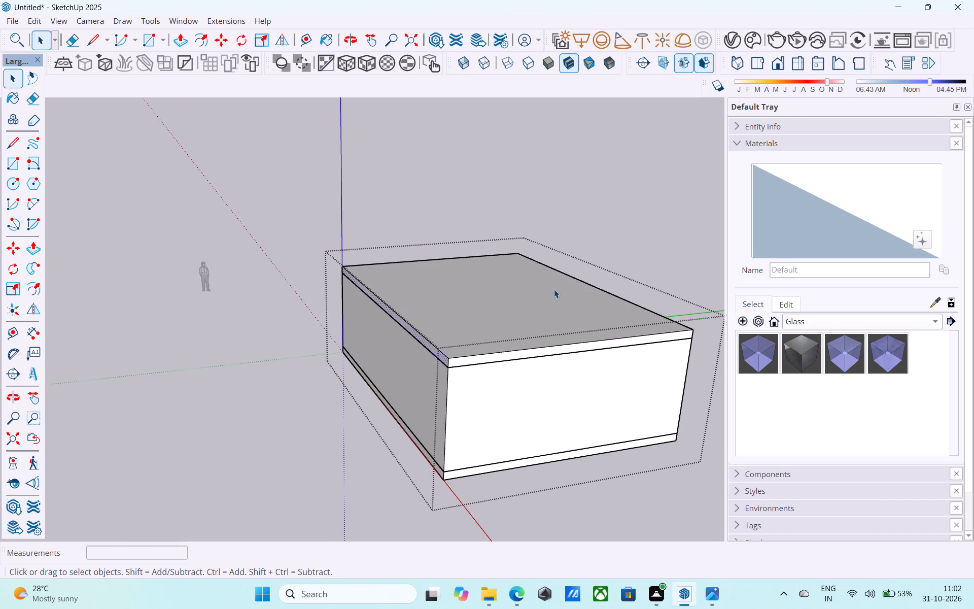
pyautogui.moveTo(549, 286); pyautogui.dragTo(597, 290, button='middle')
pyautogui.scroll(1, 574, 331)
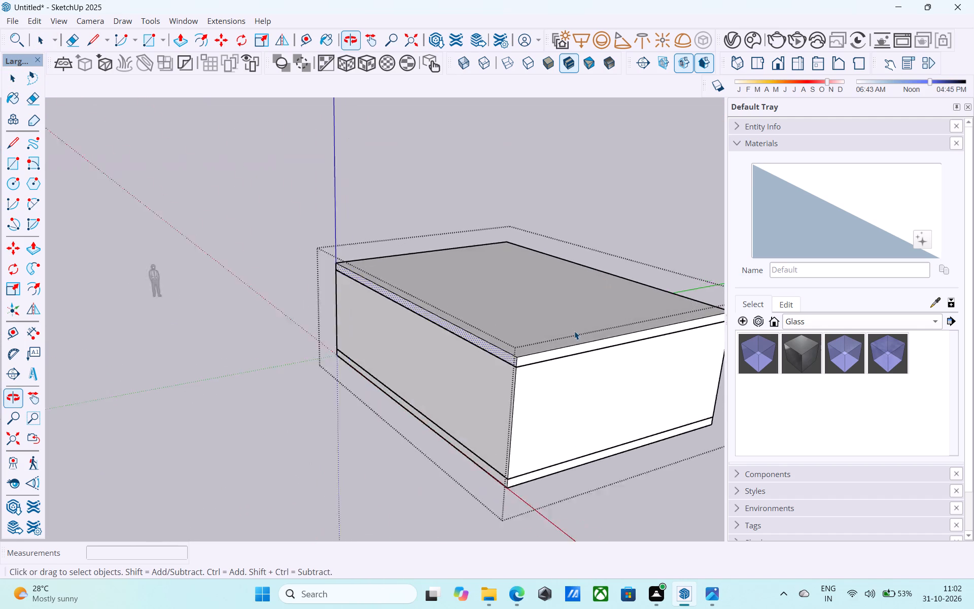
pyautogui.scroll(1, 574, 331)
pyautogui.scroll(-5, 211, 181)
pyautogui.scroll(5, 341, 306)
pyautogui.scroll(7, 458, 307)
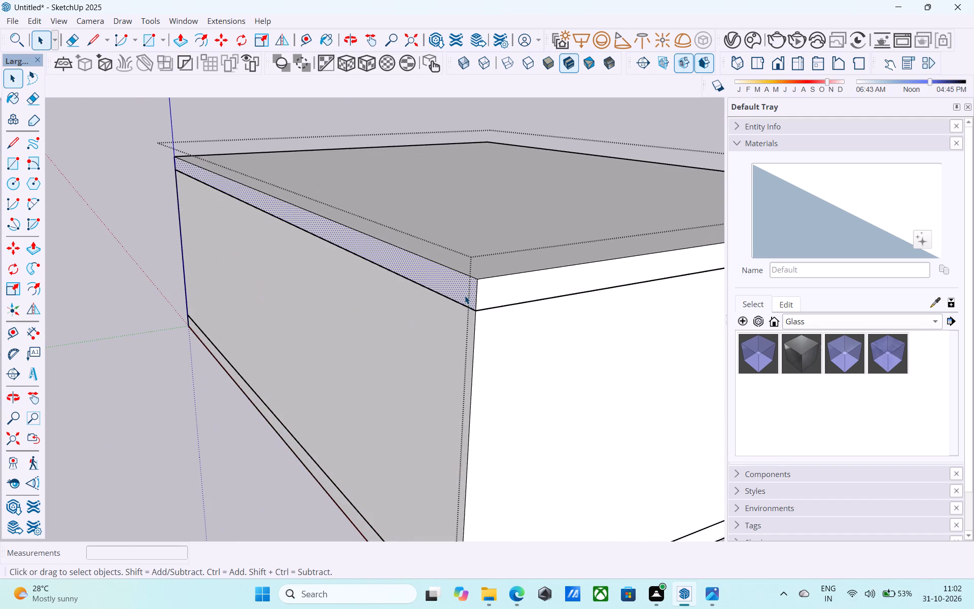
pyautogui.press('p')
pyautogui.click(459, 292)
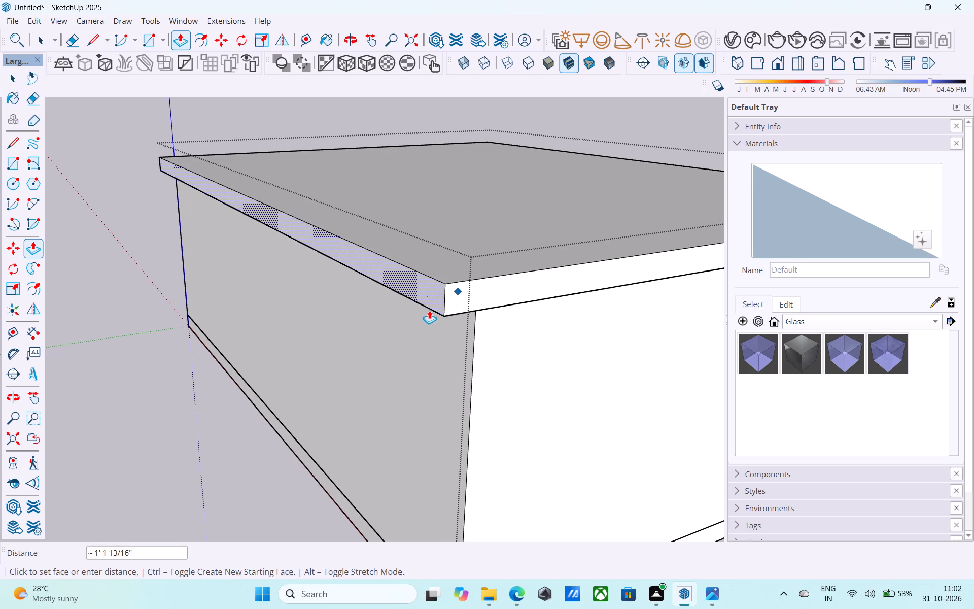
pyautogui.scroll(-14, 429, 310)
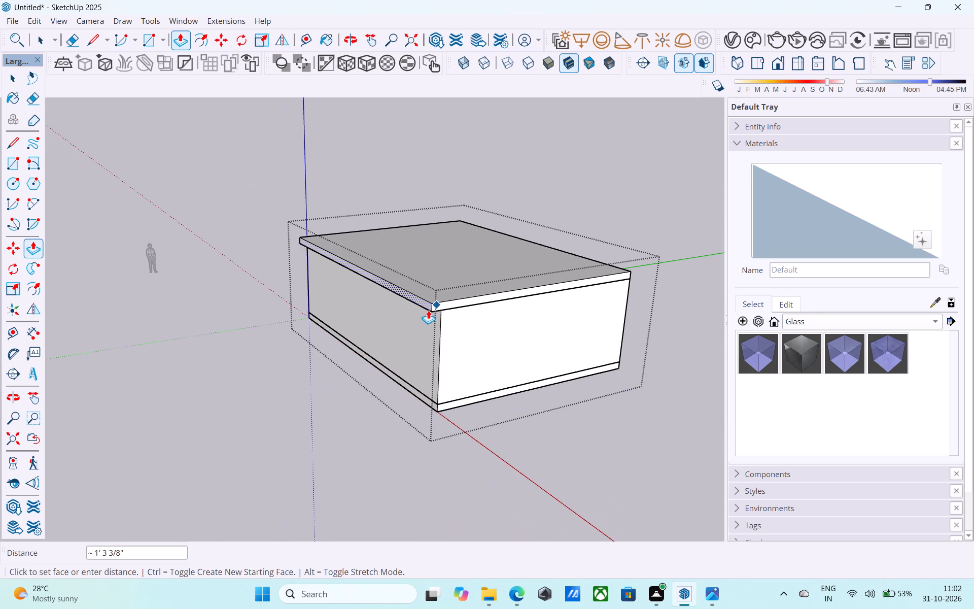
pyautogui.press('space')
# Close the building group and examine the whole building from another corner.
pyautogui.click(206, 200)
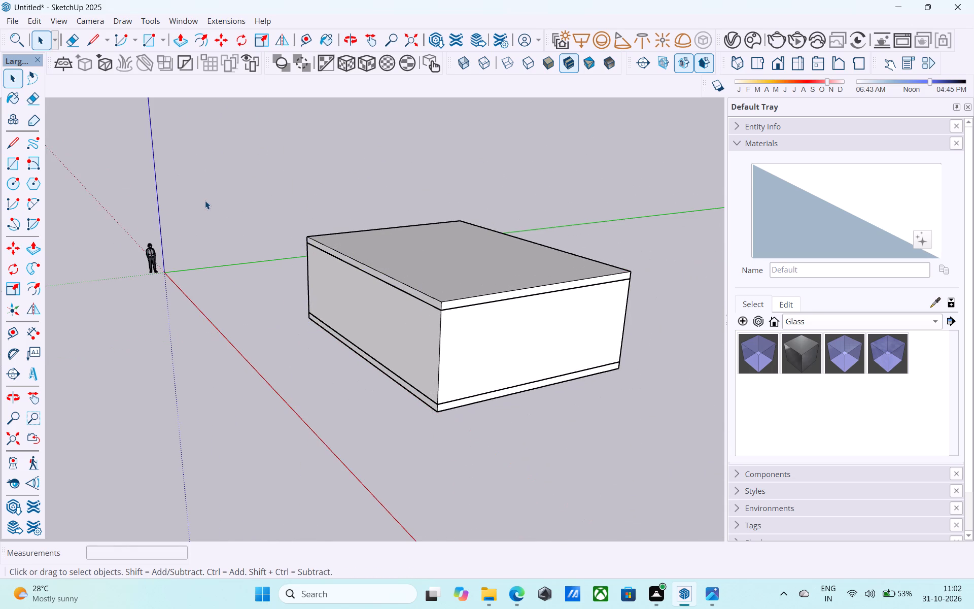
pyautogui.scroll(-1, 460, 214)
pyautogui.moveTo(439, 214); pyautogui.dragTo(169, 223, button='middle')
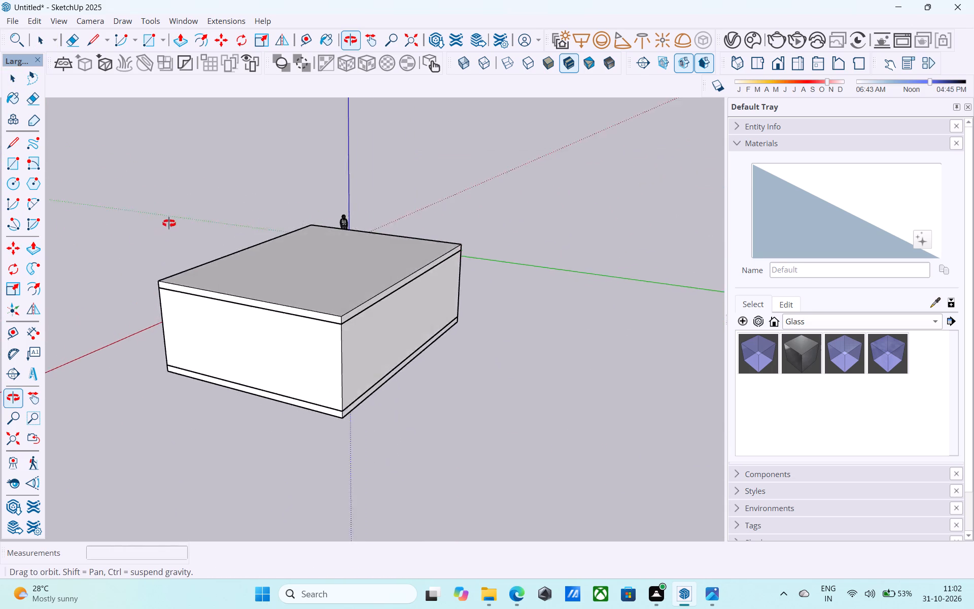
pyautogui.moveTo(169, 223); pyautogui.dragTo(150, 224, button='middle')
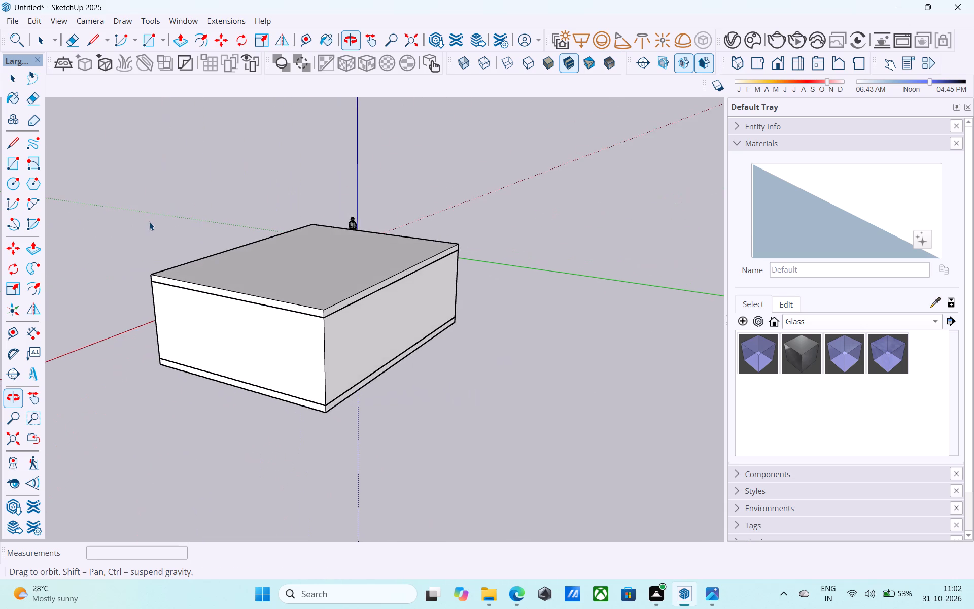
pyautogui.scroll(-3, 624, 170)
pyautogui.moveTo(595, 186); pyautogui.dragTo(564, 193, button='middle')
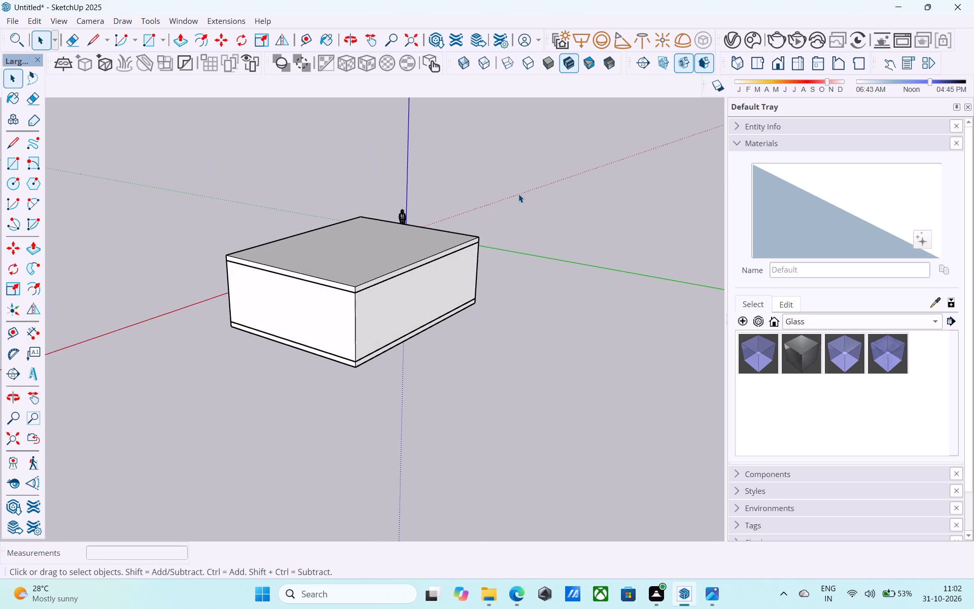
# Reopen the building group and Push/Pull the roof slab's side at the red axis's far end outward 2' from a new starting face.
pyautogui.scroll(3, 286, 248)
pyautogui.scroll(5, 399, 329)
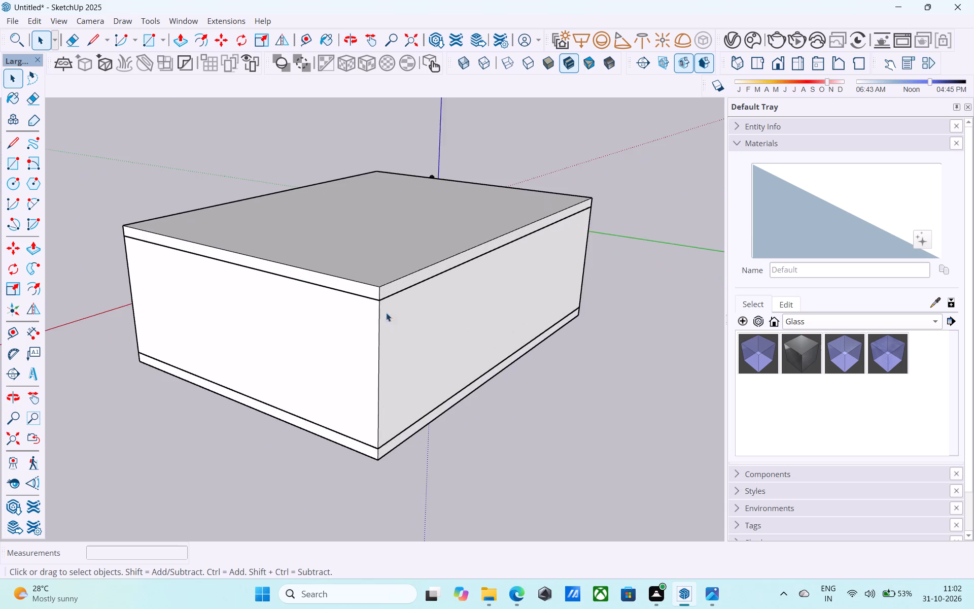
pyautogui.click(367, 291)
pyautogui.click(368, 290)
pyautogui.click(367, 290)
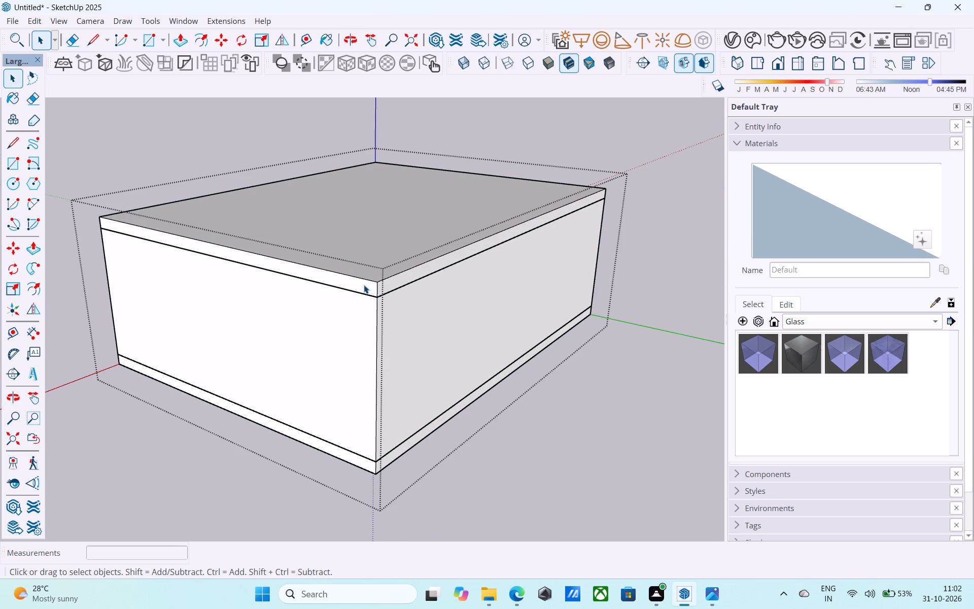
pyautogui.click(364, 285)
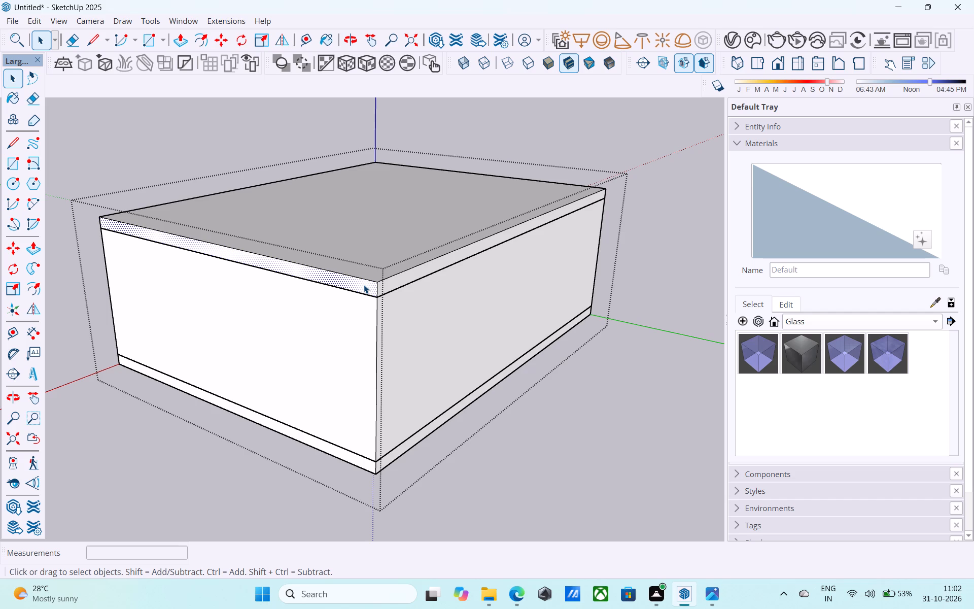
pyautogui.press('p')
pyautogui.click(366, 283)
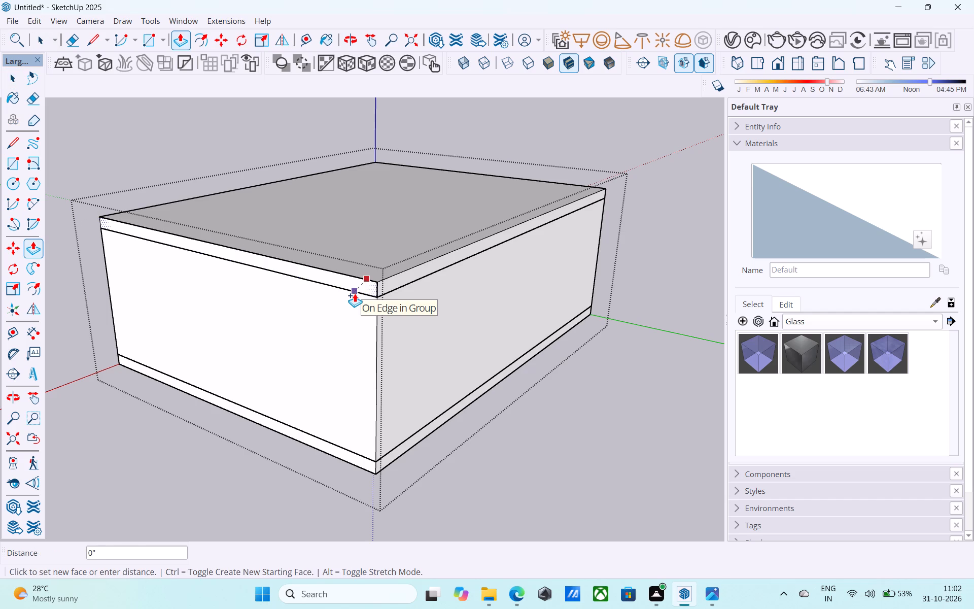
pyautogui.scroll(4, 346, 305)
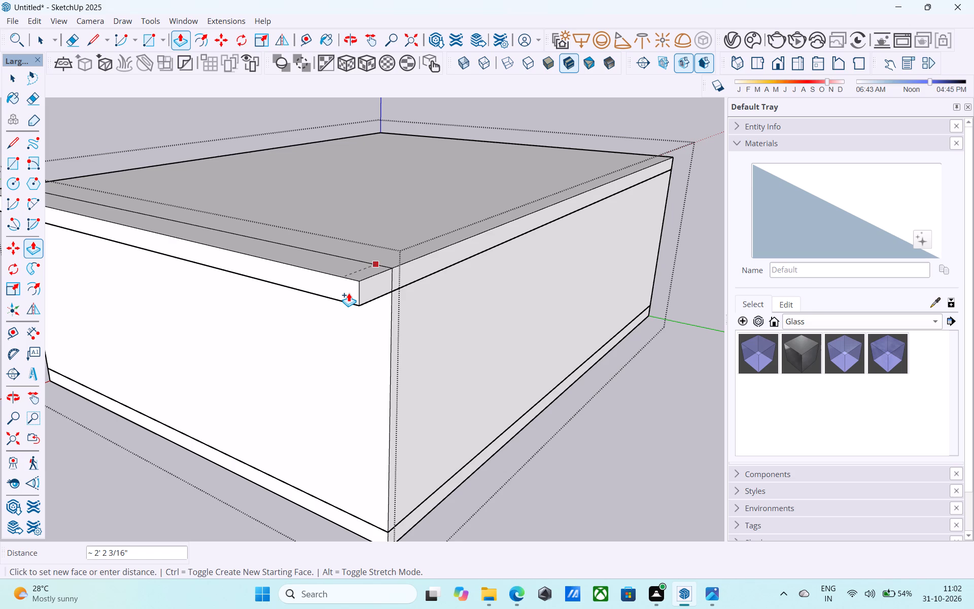
pyautogui.write("2'")
pyautogui.press('Return')
# Set the roof slab's outward Push/Pull at the red axis's far end to 4'.
pyautogui.write("4'")
pyautogui.press('Return')
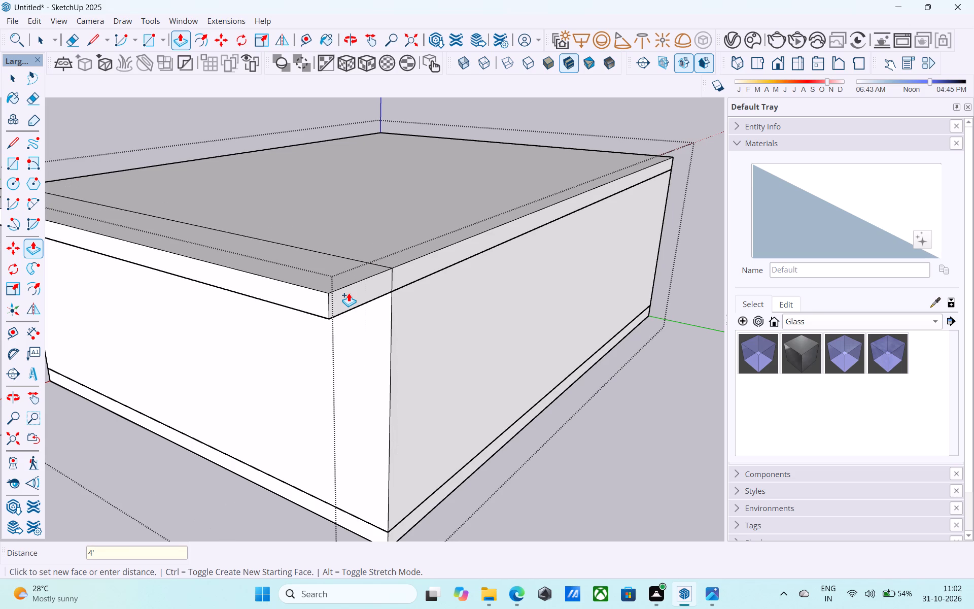
# Push/Pull the roof slab's adjacent long side face, on the green axis side, outward 4'.
pyautogui.press('space')
pyautogui.click(409, 268)
pyautogui.press('p')
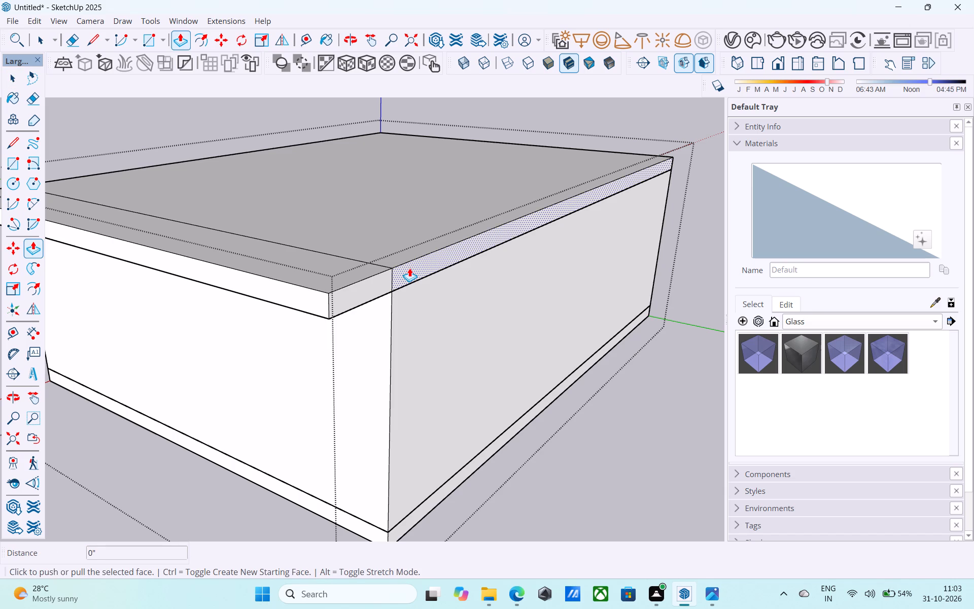
pyautogui.click(409, 268)
pyautogui.scroll(-6, 416, 292)
pyautogui.scroll(-1, 334, 289)
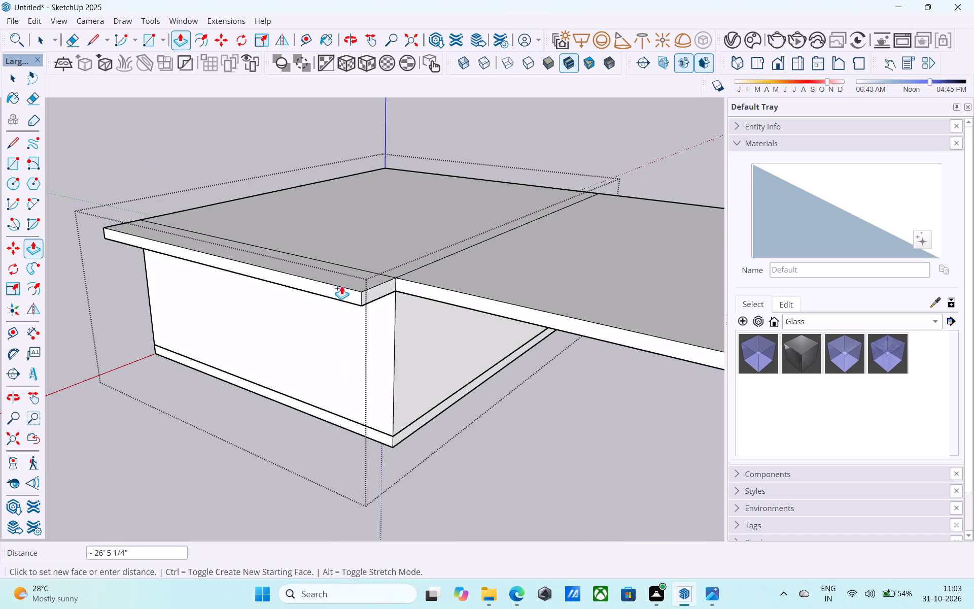
pyautogui.scroll(-6, 341, 286)
pyautogui.scroll(1, 333, 283)
pyautogui.scroll(-2, 333, 283)
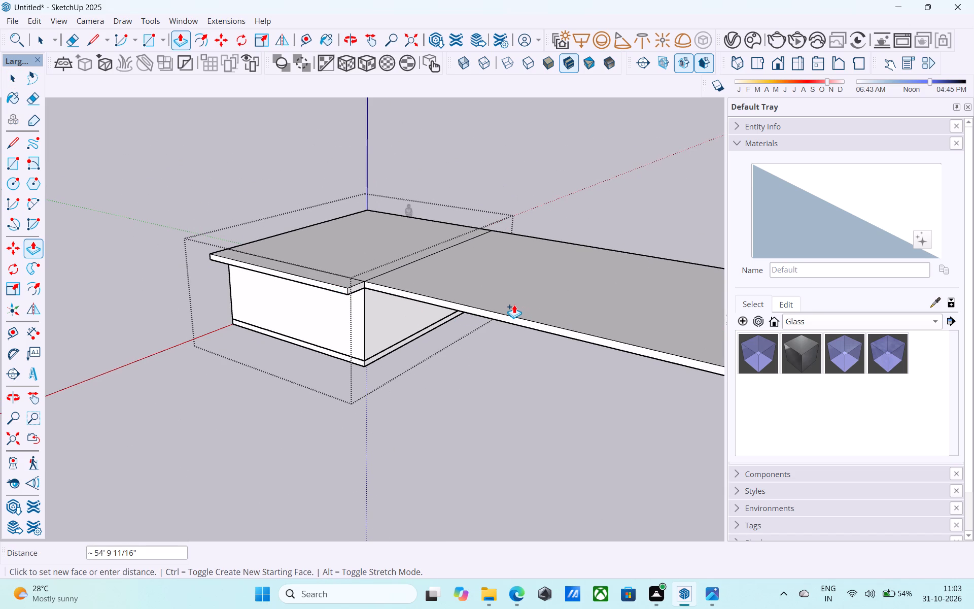
pyautogui.write("4'")
pyautogui.press('Return')
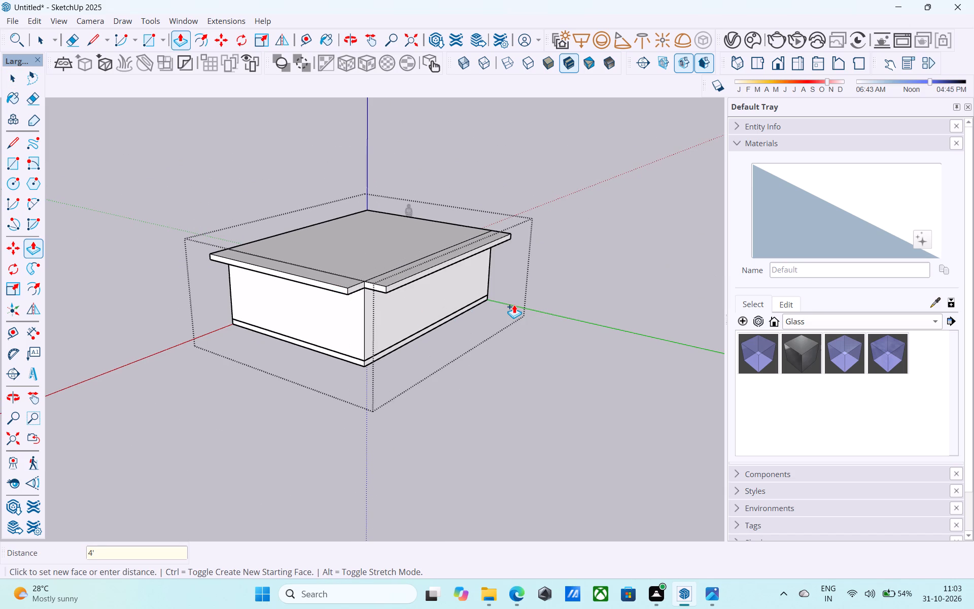
# Push/Pull the notch face at the roof slab's open corner out to the adjoining overhang's outer edge, filling the corner.
pyautogui.moveTo(499, 298); pyautogui.dragTo(476, 433, button='middle')
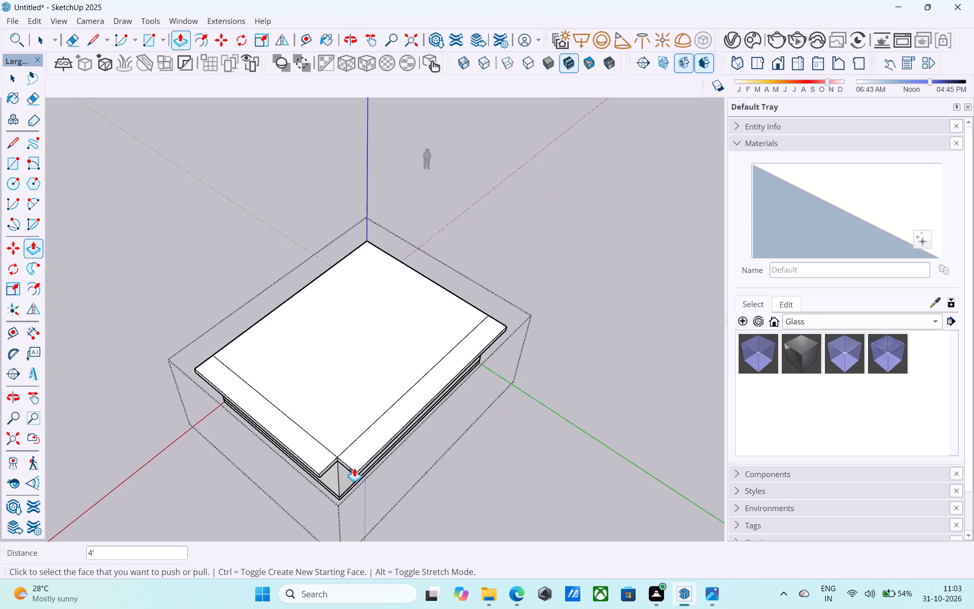
pyautogui.scroll(5, 340, 468)
pyautogui.moveTo(337, 460); pyautogui.dragTo(336, 439, button='middle')
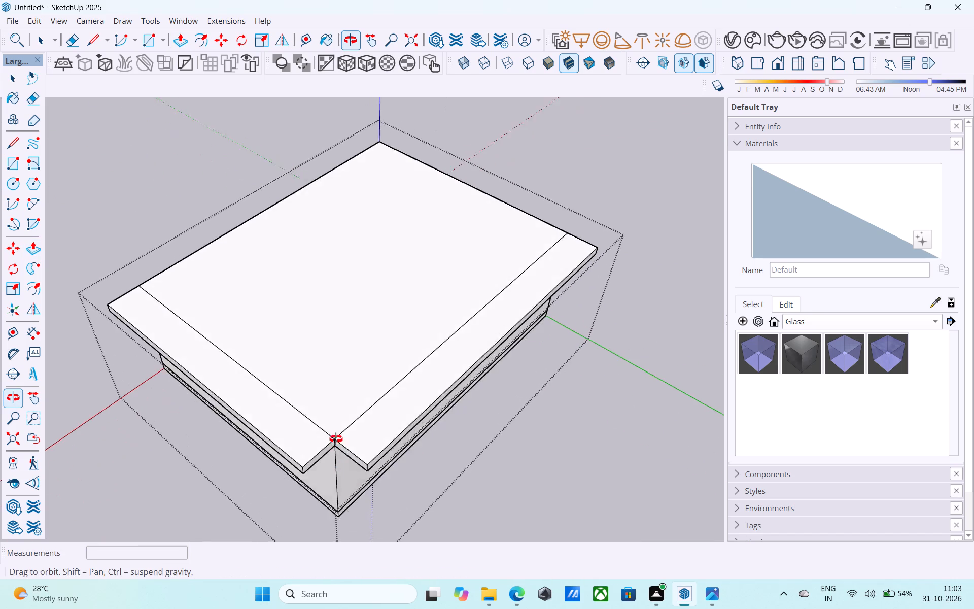
pyautogui.moveTo(336, 439); pyautogui.dragTo(336, 363, button='middle')
pyautogui.scroll(8, 306, 387)
pyautogui.click(323, 378)
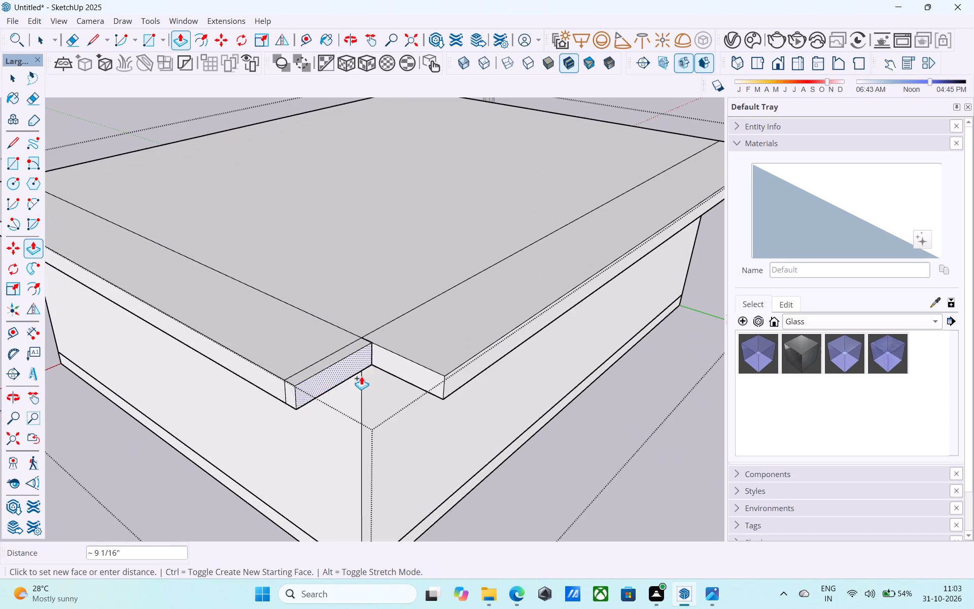
pyautogui.click(452, 373)
# Erase the leftover seam edges on the underside and side faces of the roof slab's filled corner.
pyautogui.scroll(-7, 453, 369)
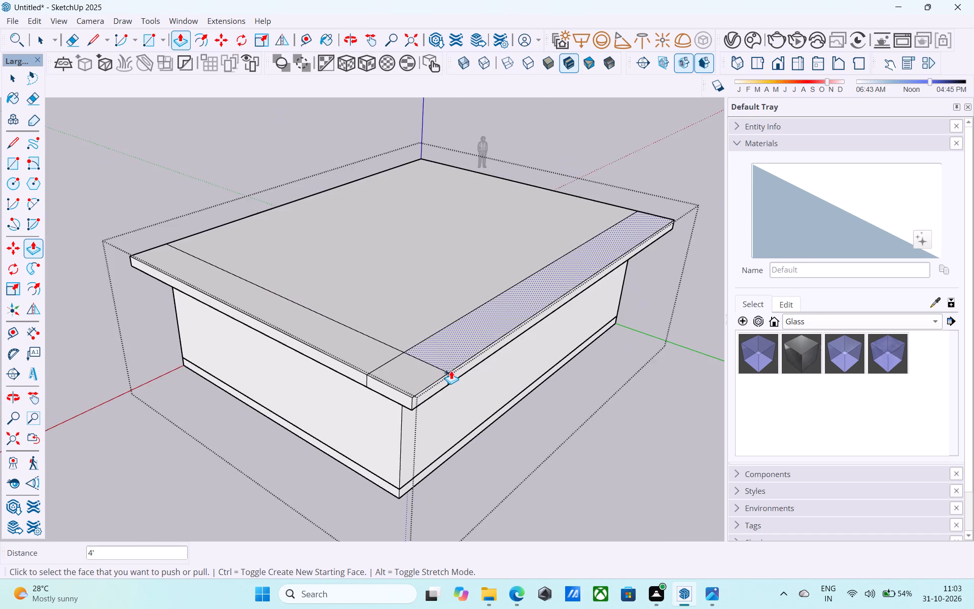
pyautogui.moveTo(449, 370); pyautogui.dragTo(479, 351, button='middle')
pyautogui.moveTo(467, 365); pyautogui.dragTo(476, 349, button='middle')
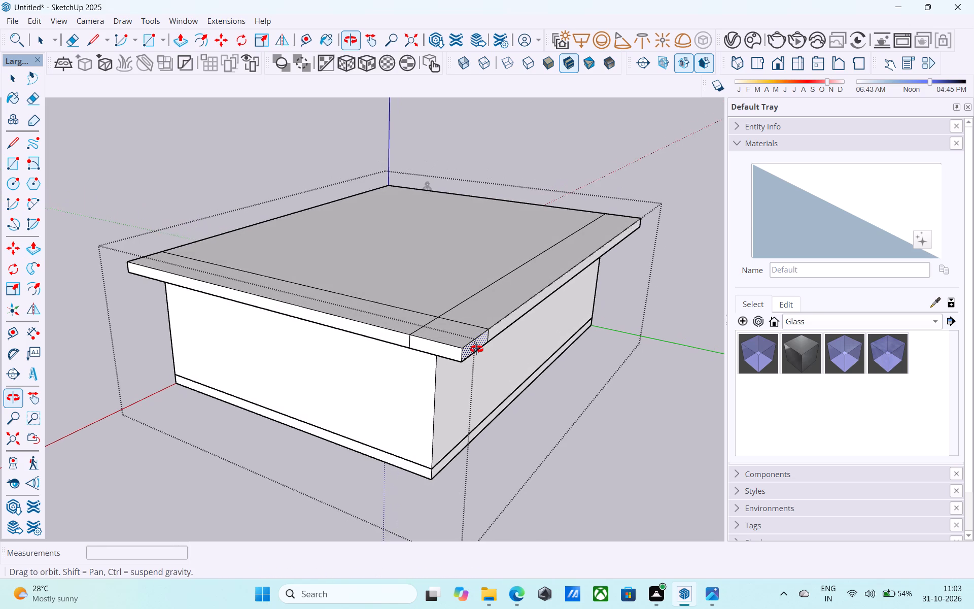
pyautogui.moveTo(476, 349); pyautogui.dragTo(517, 214, button='middle')
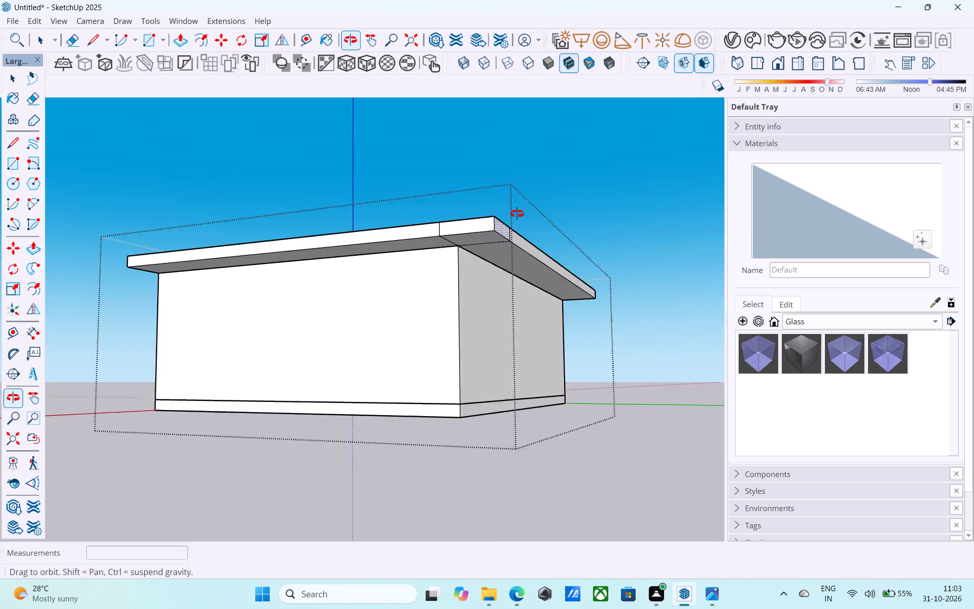
pyautogui.moveTo(517, 214); pyautogui.dragTo(527, 180, button='middle')
pyautogui.moveTo(521, 180); pyautogui.dragTo(464, 199, button='middle')
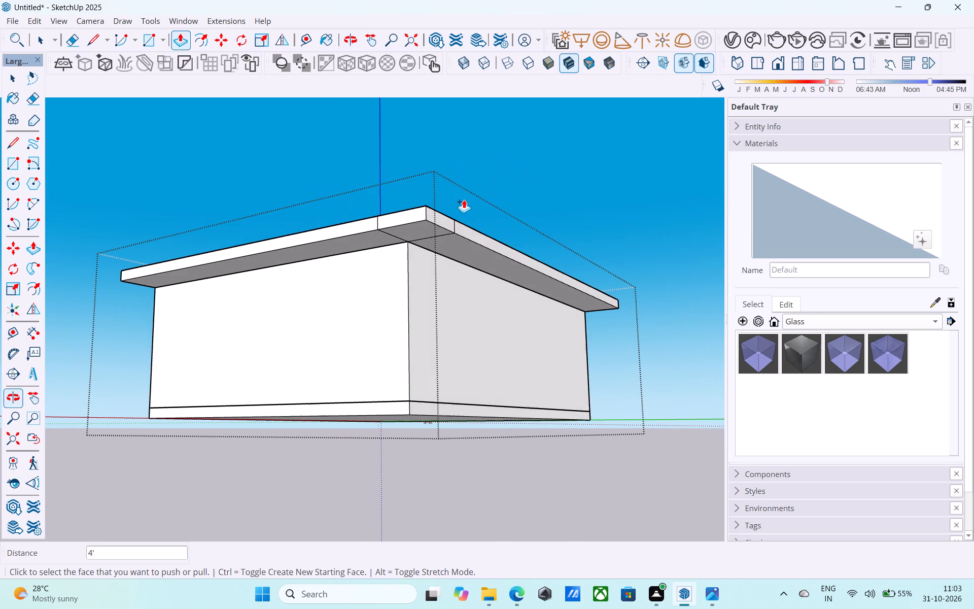
pyautogui.press('e')
pyautogui.scroll(7, 423, 252)
pyautogui.click(362, 219)
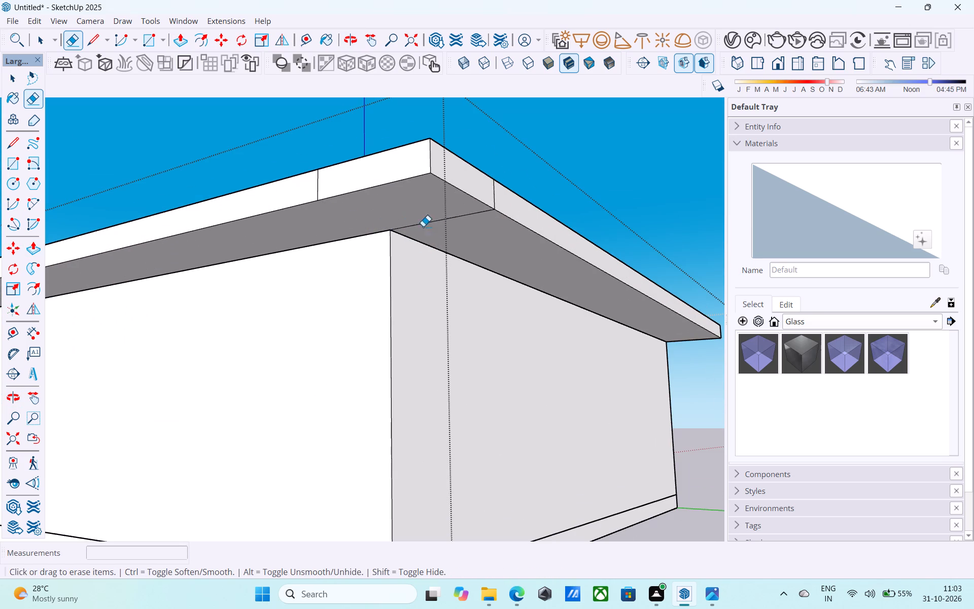
pyautogui.click(430, 223)
pyautogui.click(493, 195)
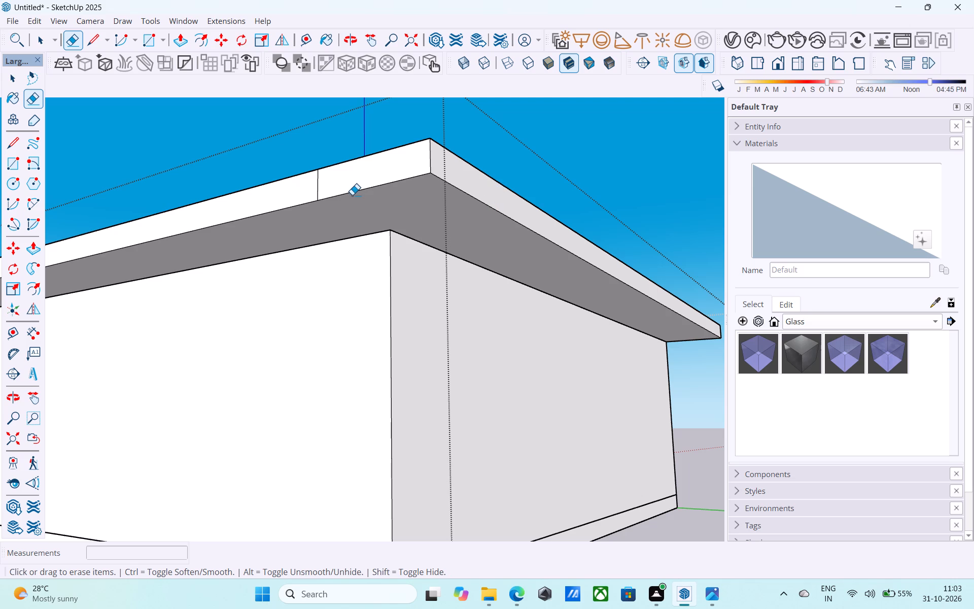
pyautogui.moveTo(311, 189); pyautogui.dragTo(316, 188)
pyautogui.click(318, 188)
# Erase the two short seam edges crossing the top of the roof slab's filled corner.
pyautogui.scroll(-6, 399, 175)
pyautogui.moveTo(413, 207); pyautogui.dragTo(425, 402, button='middle')
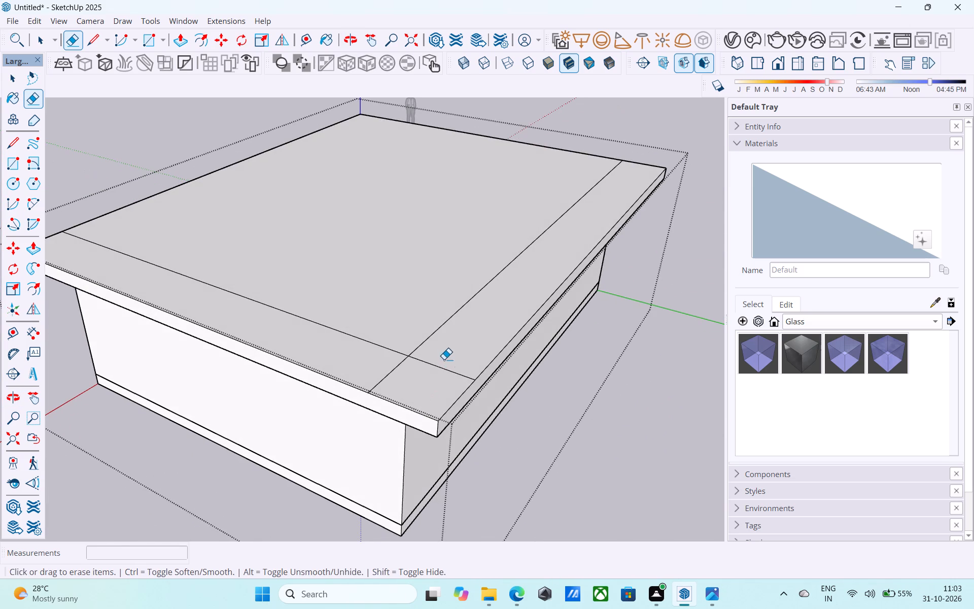
pyautogui.scroll(-5, 433, 357)
pyautogui.moveTo(433, 357); pyautogui.dragTo(423, 353, button='middle')
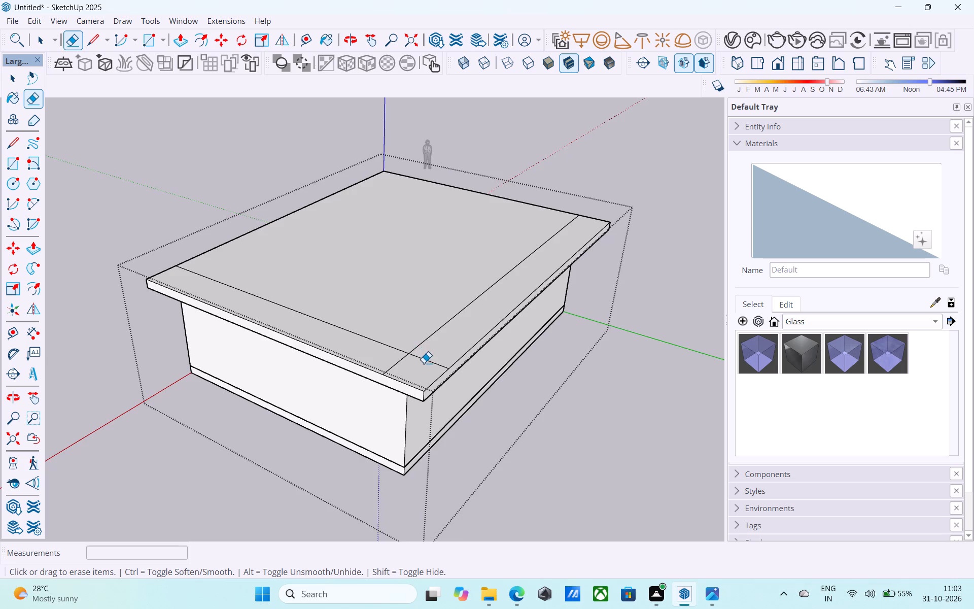
pyautogui.scroll(7, 424, 365)
pyautogui.moveTo(431, 352); pyautogui.dragTo(431, 358)
pyautogui.moveTo(371, 362); pyautogui.dragTo(361, 361)
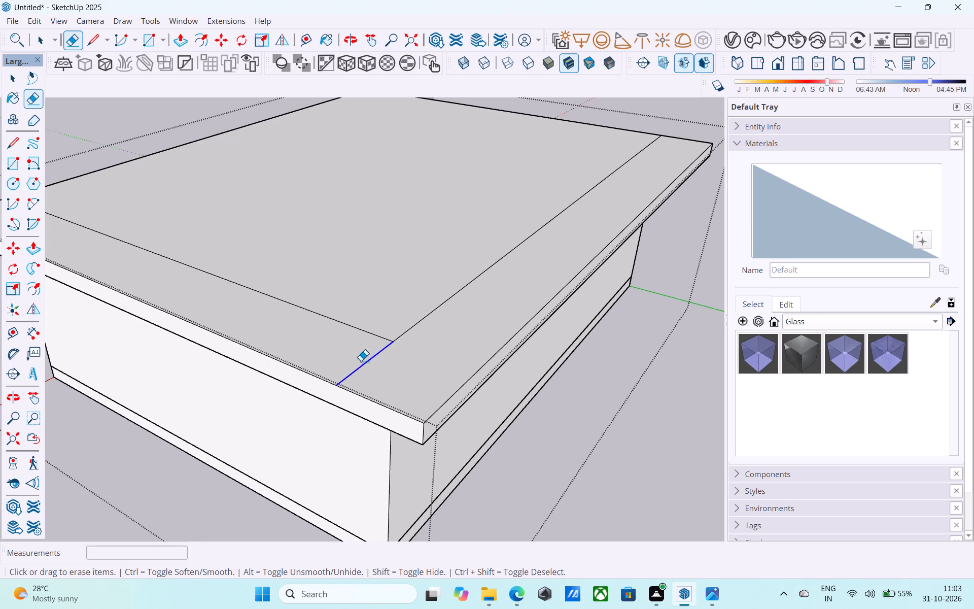
pyautogui.moveTo(361, 361); pyautogui.dragTo(356, 361)
# Offset the outline of the roof slab's main top face inward 6".
pyautogui.scroll(-5, 449, 376)
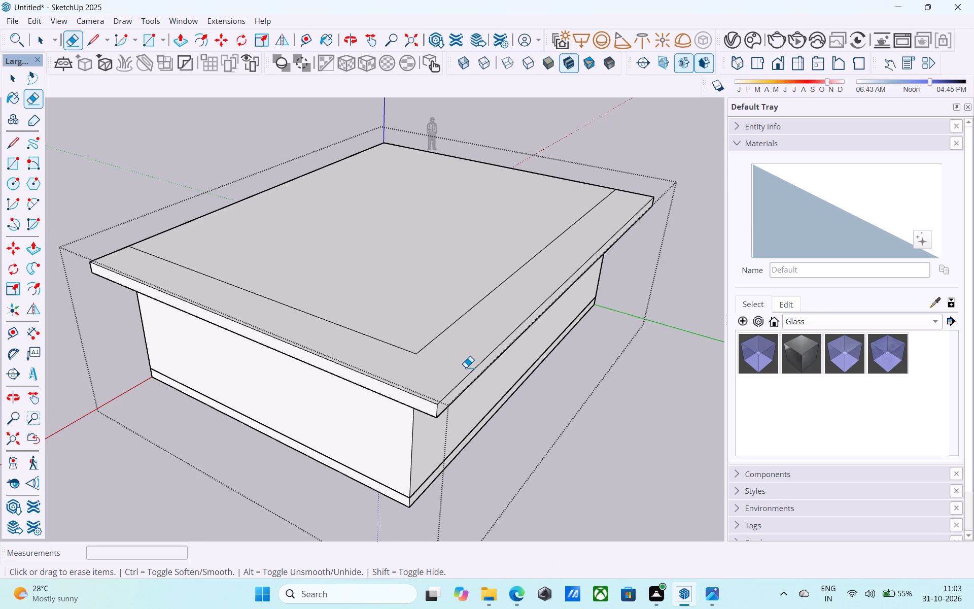
pyautogui.scroll(-6, 466, 367)
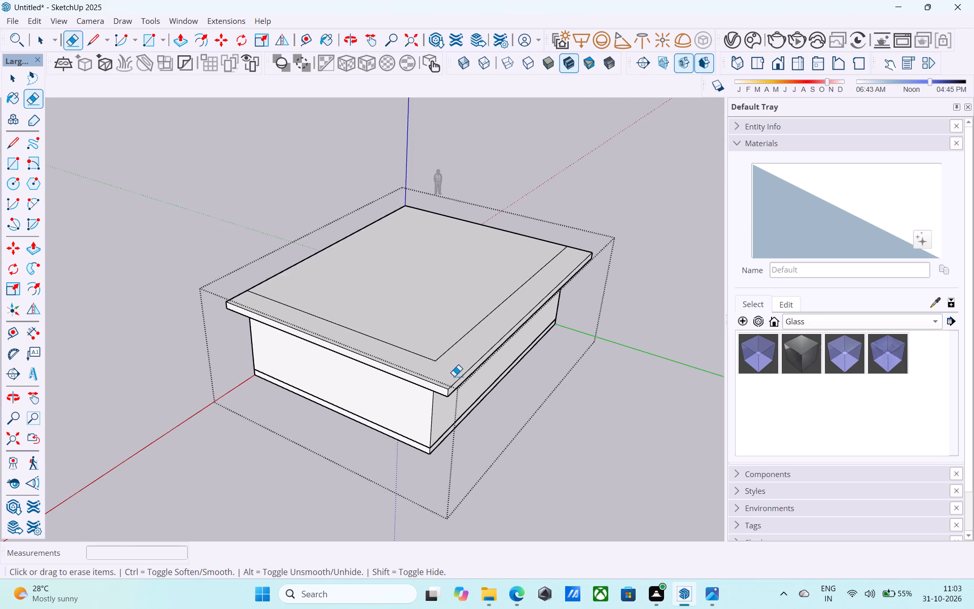
pyautogui.scroll(-1, 454, 376)
pyautogui.moveTo(455, 398); pyautogui.dragTo(491, 486, button='middle')
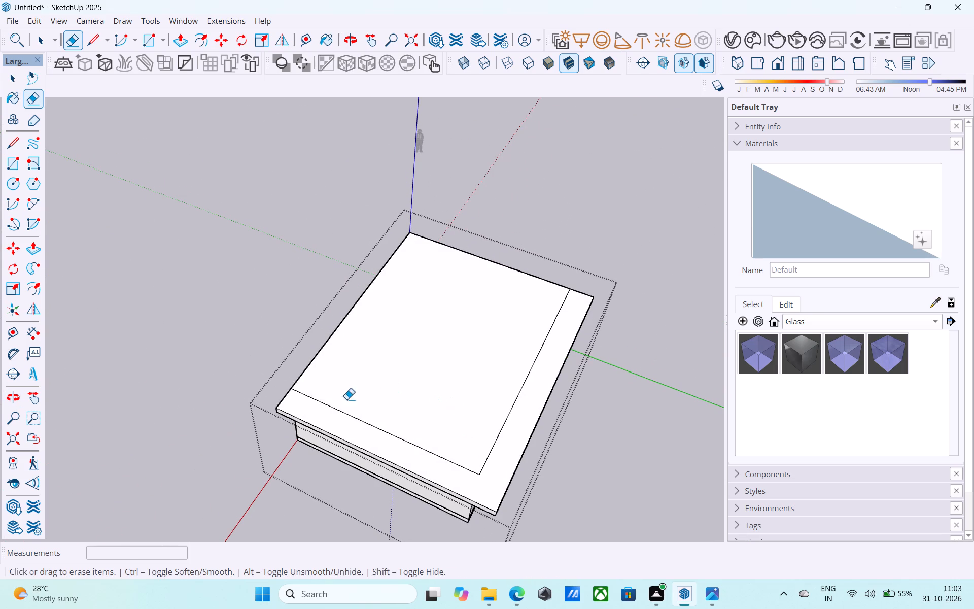
pyautogui.moveTo(305, 398); pyautogui.dragTo(307, 392, button='middle')
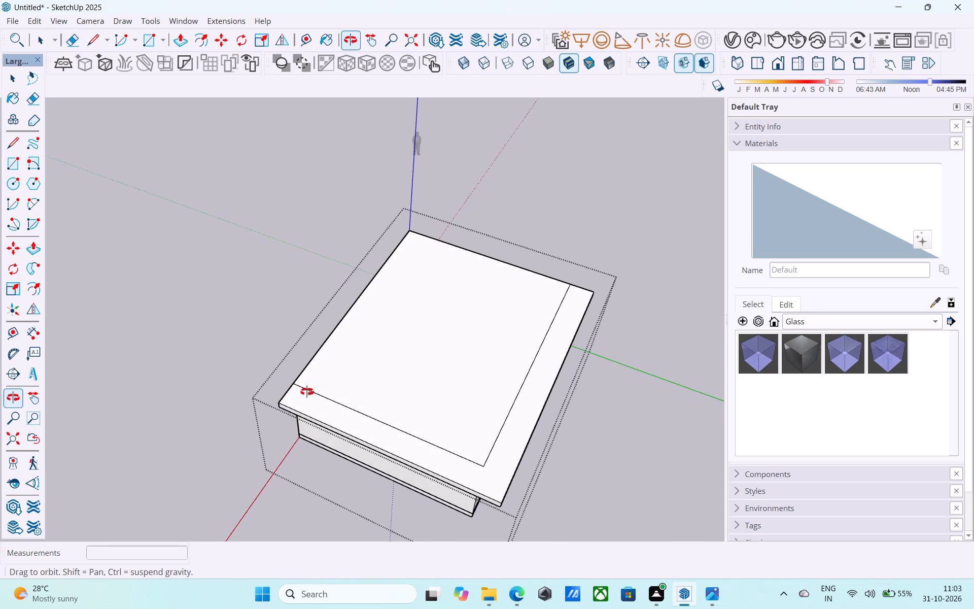
pyautogui.moveTo(307, 392); pyautogui.dragTo(262, 365, button='middle')
pyautogui.scroll(5, 262, 365)
pyautogui.press('space')
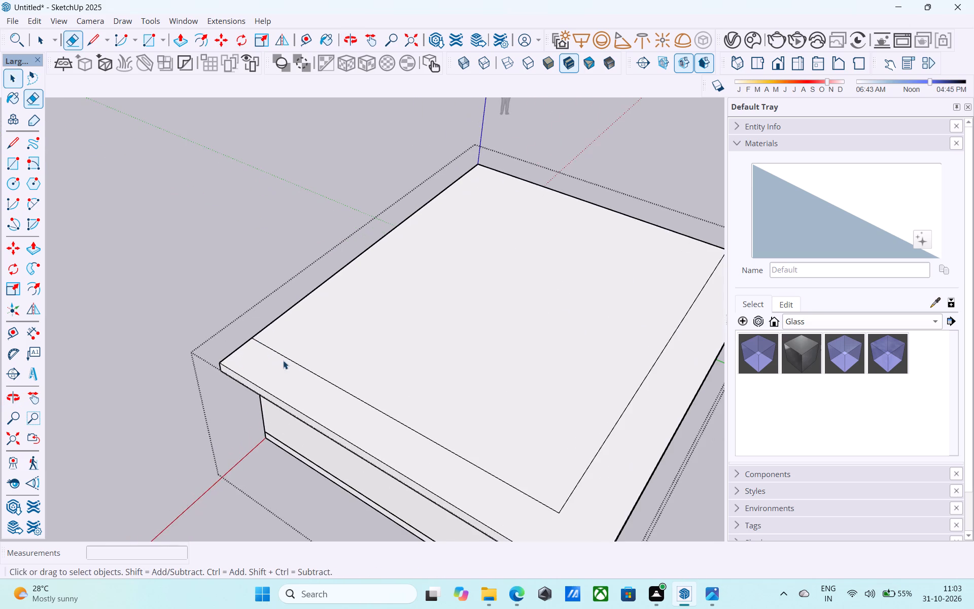
pyautogui.scroll(-6, 272, 349)
pyautogui.moveTo(345, 374); pyautogui.dragTo(328, 370, button='middle')
pyautogui.click(334, 368)
pyautogui.scroll(4, 343, 364)
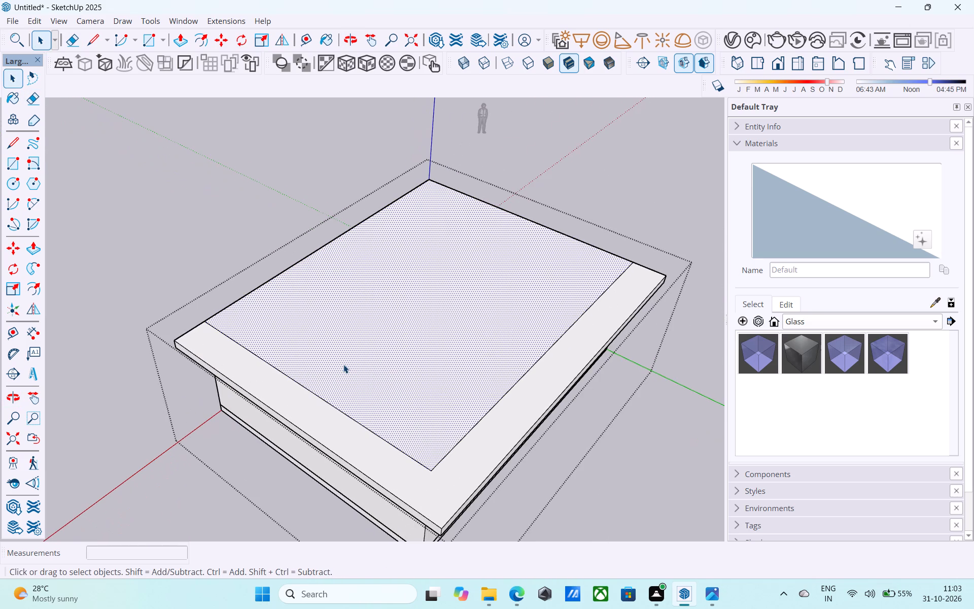
pyautogui.press('f')
pyautogui.click(344, 363)
pyautogui.press('6')
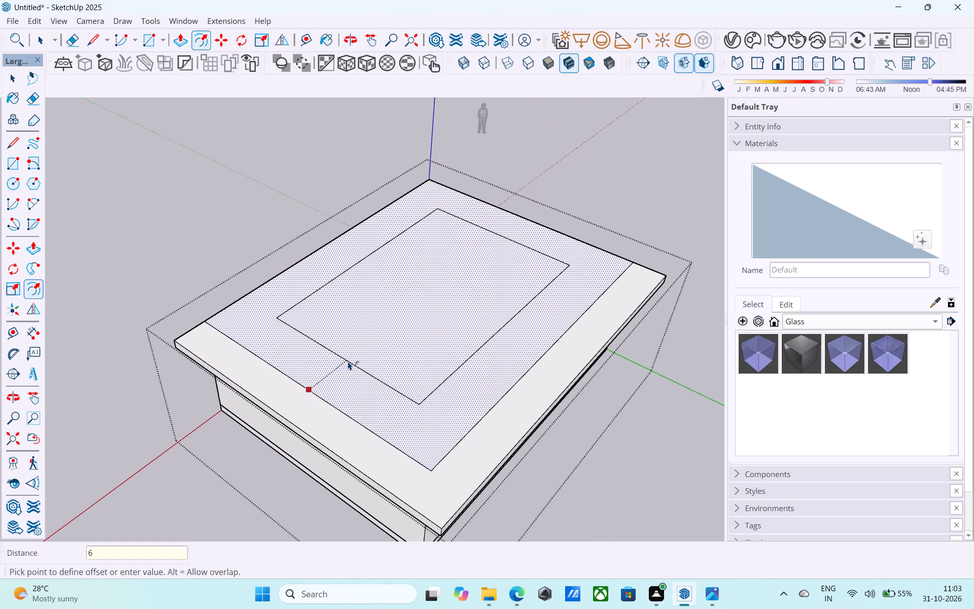
pyautogui.hotkey('shift', '"')
pyautogui.press('Return')
pyautogui.press('space')
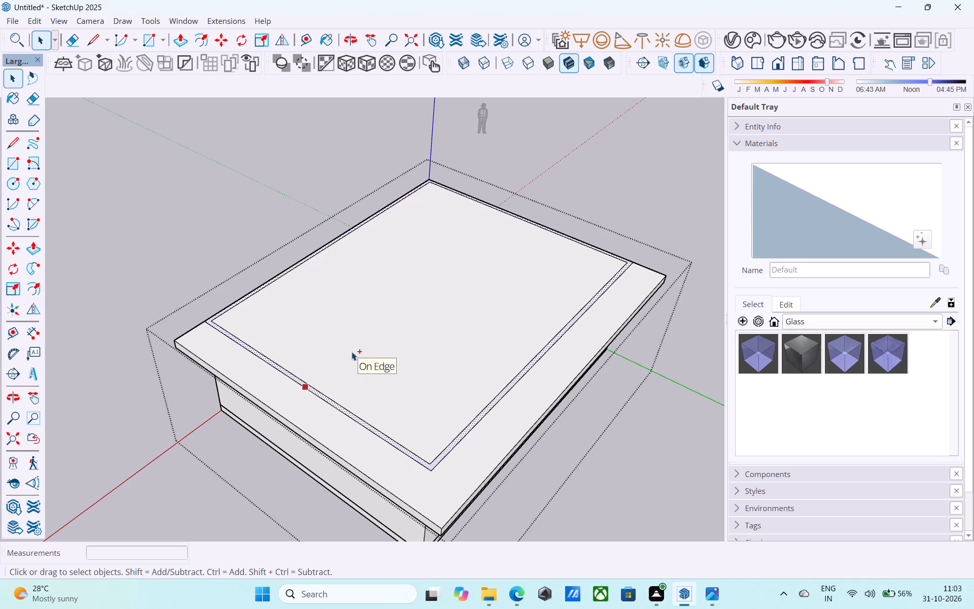
# Save the model as I PRO 96F in the Downloads folder.
pyautogui.hotkey('ctrl', 's')
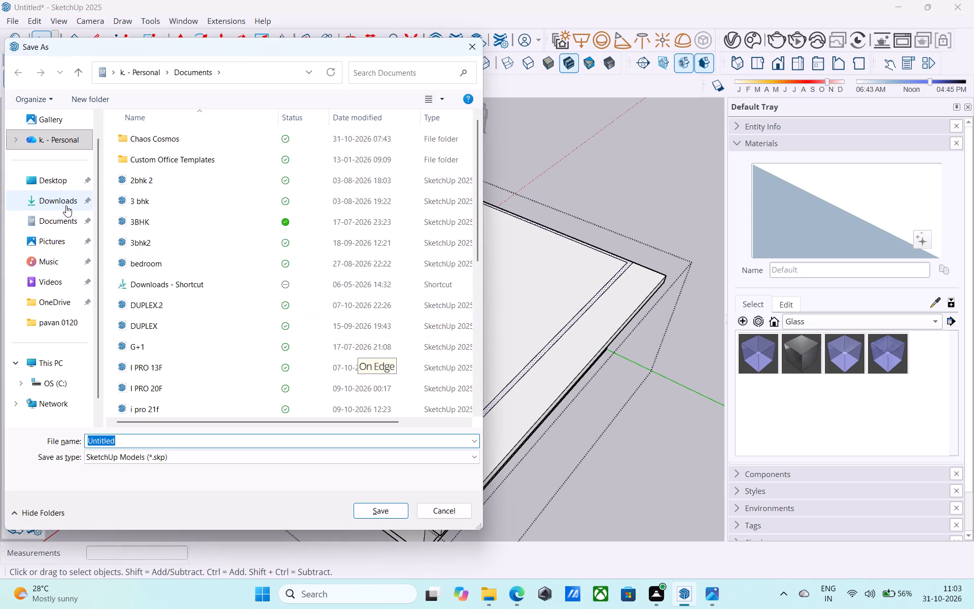
pyautogui.click(66, 206)
pyautogui.moveTo(127, 439); pyautogui.dragTo(113, 442)
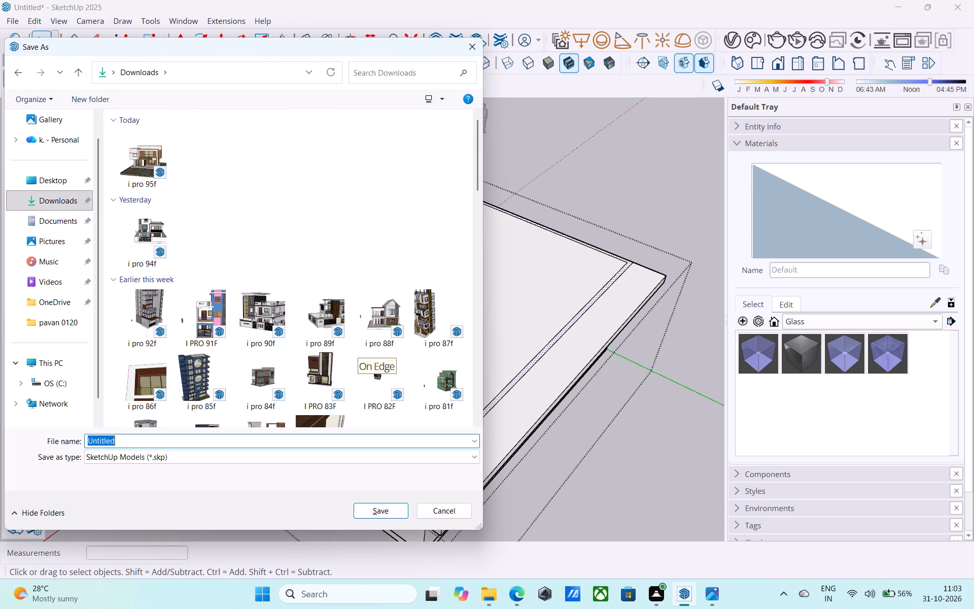
pyautogui.write('I PRO')
pyautogui.press('space')
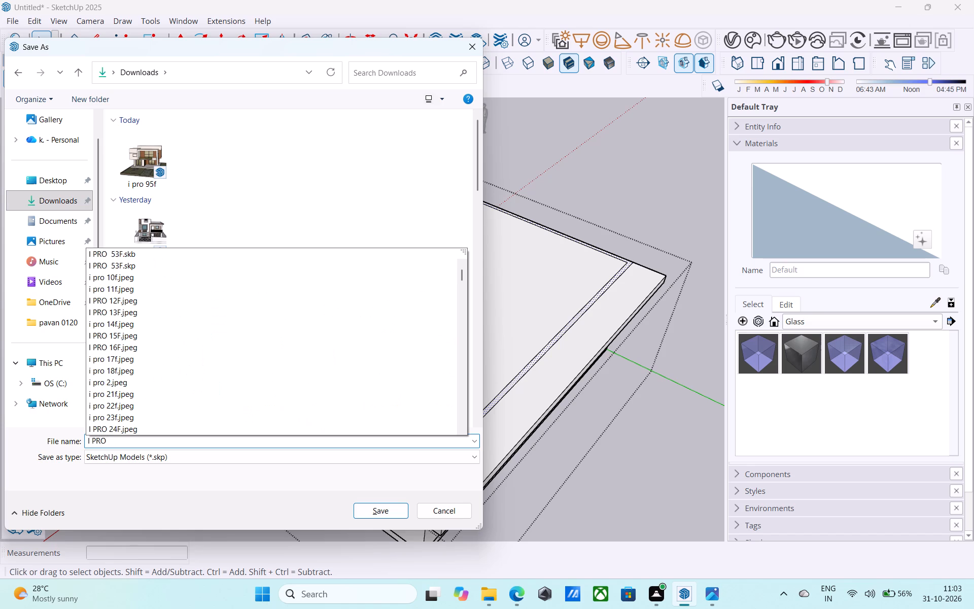
pyautogui.write('96F')
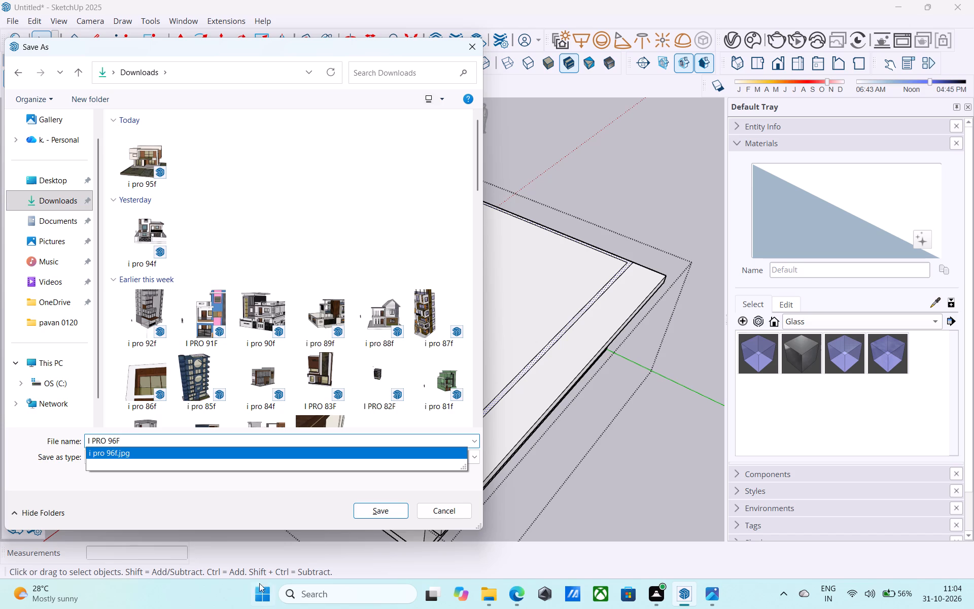
pyautogui.click(389, 513)
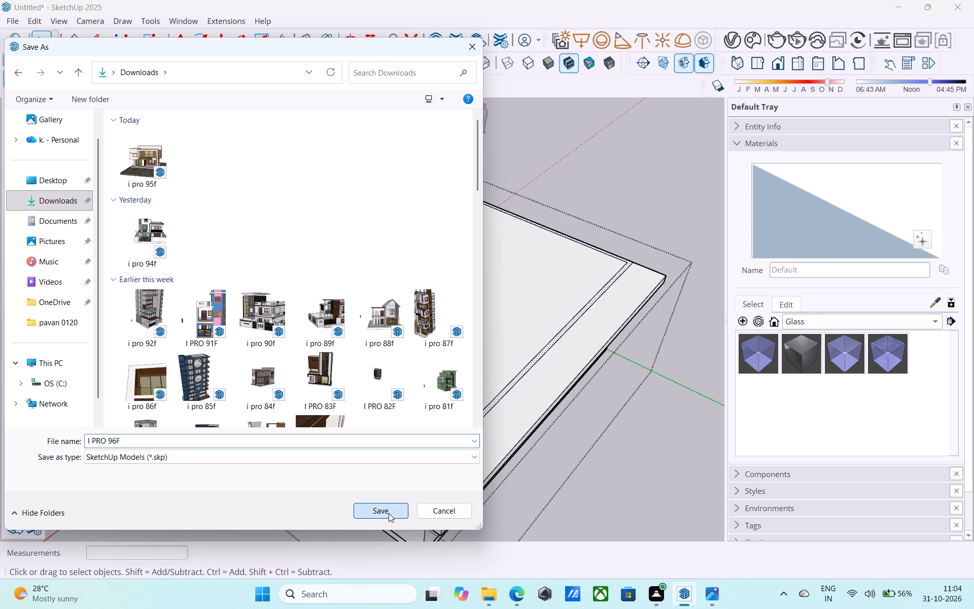
# Examine the roof slab and its overhangs from several angles around the building.
pyautogui.scroll(-5, 387, 492)
pyautogui.moveTo(373, 486); pyautogui.dragTo(385, 416, button='middle')
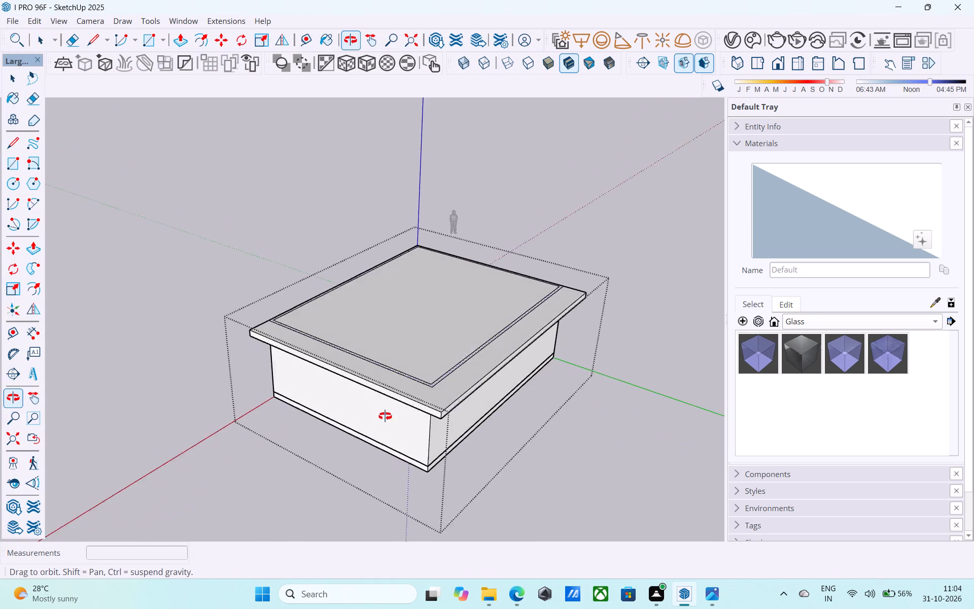
pyautogui.moveTo(385, 416); pyautogui.dragTo(396, 455, button='middle')
pyautogui.scroll(5, 440, 441)
pyautogui.scroll(-4, 441, 441)
pyautogui.moveTo(438, 441); pyautogui.dragTo(410, 422, button='middle')
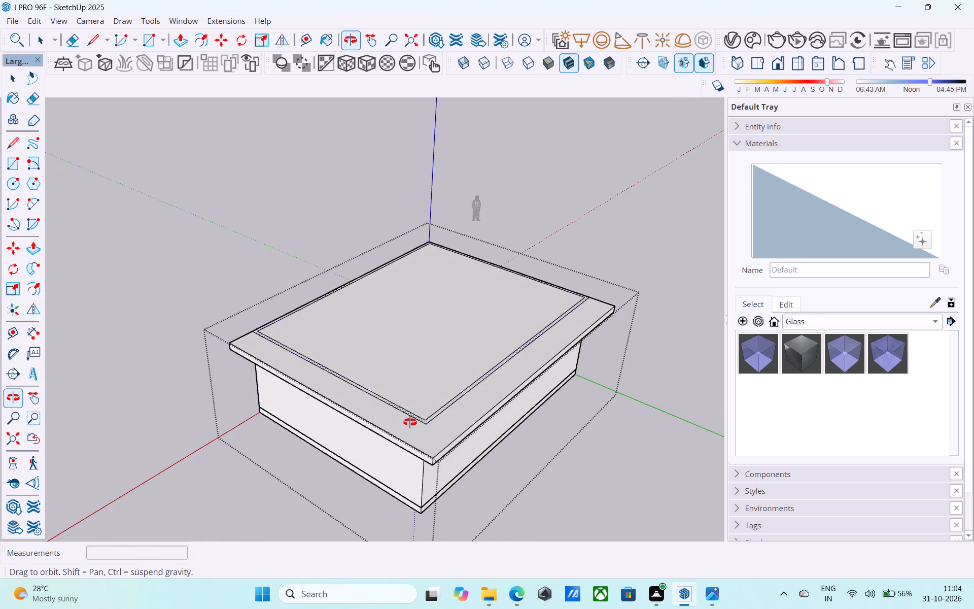
pyautogui.moveTo(410, 422); pyautogui.dragTo(422, 361, button='middle')
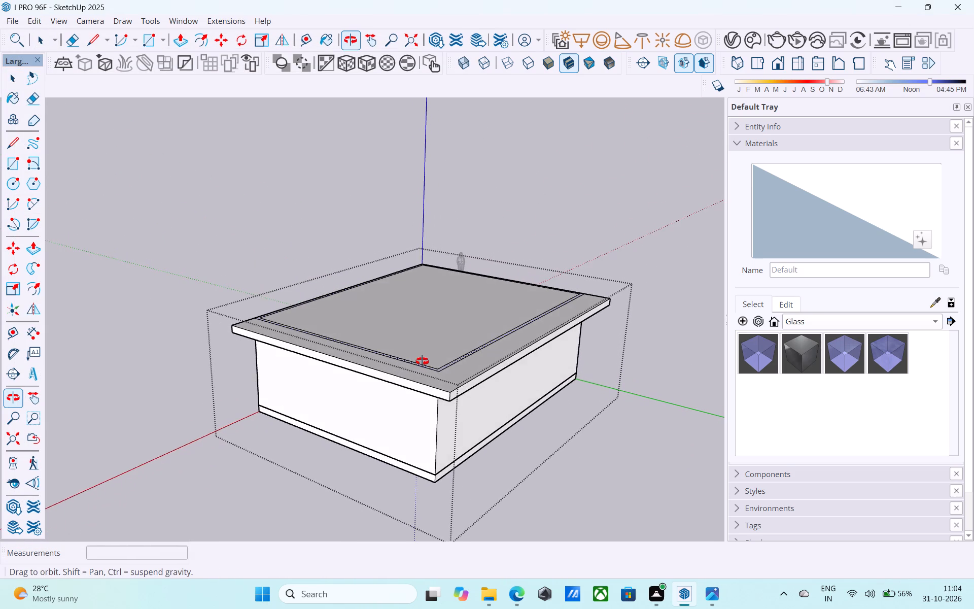
pyautogui.moveTo(422, 361); pyautogui.dragTo(434, 359, button='middle')
pyautogui.scroll(-3, 437, 355)
pyautogui.moveTo(419, 396); pyautogui.dragTo(405, 404, button='middle')
pyautogui.scroll(-4, 495, 363)
pyautogui.moveTo(490, 360); pyautogui.dragTo(477, 374, button='middle')
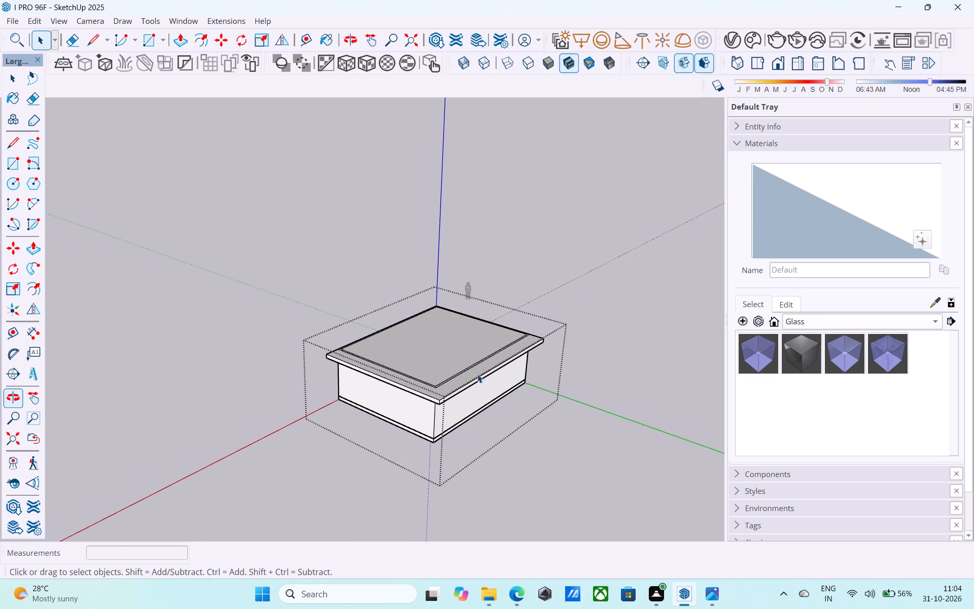
# Push/pull the 6" border strip on top of the roof slab up 12' as upper walls.
pyautogui.scroll(-2, 500, 271)
pyautogui.moveTo(491, 273); pyautogui.dragTo(470, 287, button='middle')
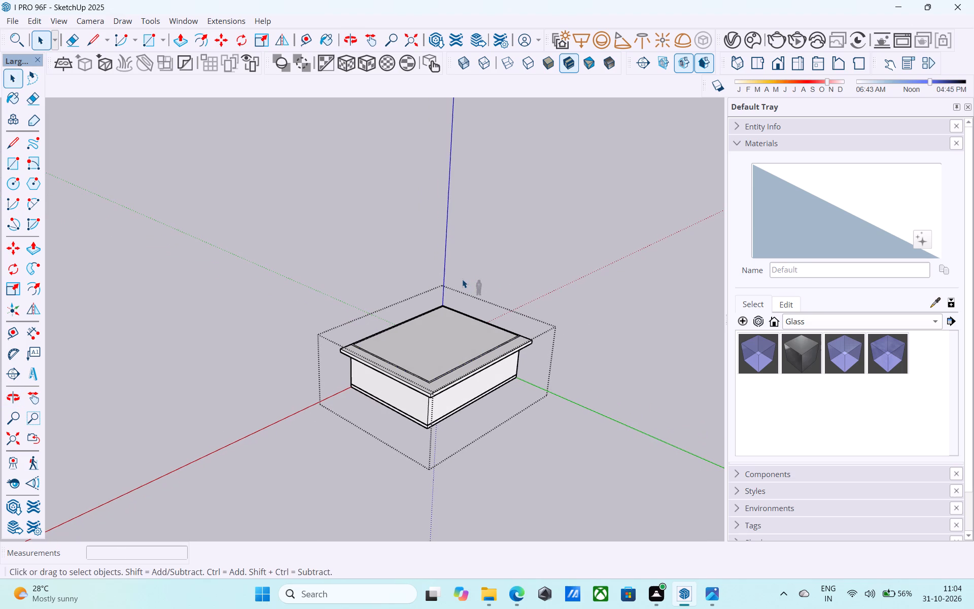
pyautogui.scroll(-3, 463, 279)
pyautogui.moveTo(463, 279); pyautogui.dragTo(494, 304, button='middle')
pyautogui.scroll(-4, 372, 300)
pyautogui.moveTo(344, 318); pyautogui.dragTo(319, 325, button='middle')
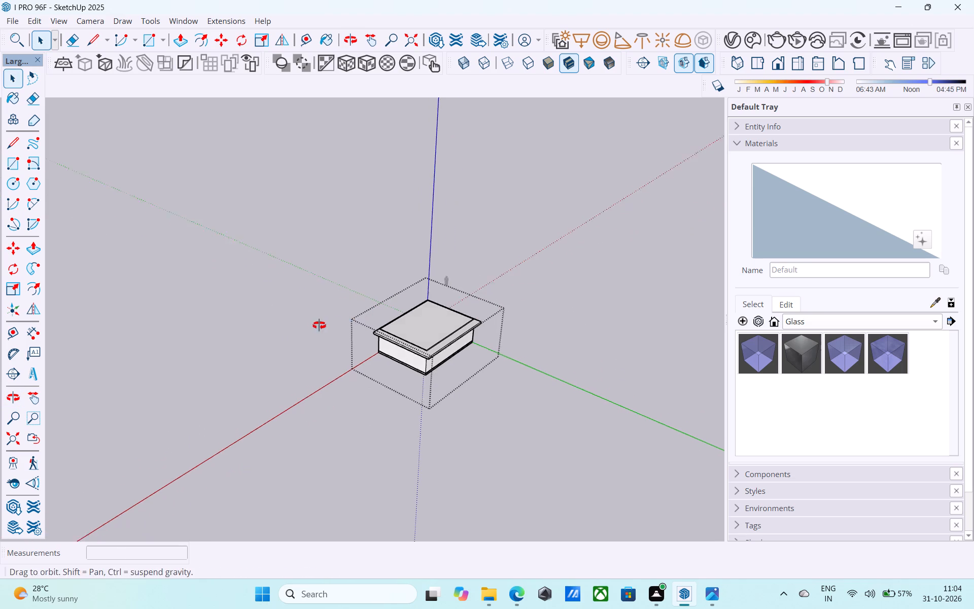
pyautogui.moveTo(319, 325); pyautogui.dragTo(314, 326, button='middle')
pyautogui.scroll(-3, 289, 308)
pyautogui.scroll(20, 396, 348)
pyautogui.scroll(5, 396, 348)
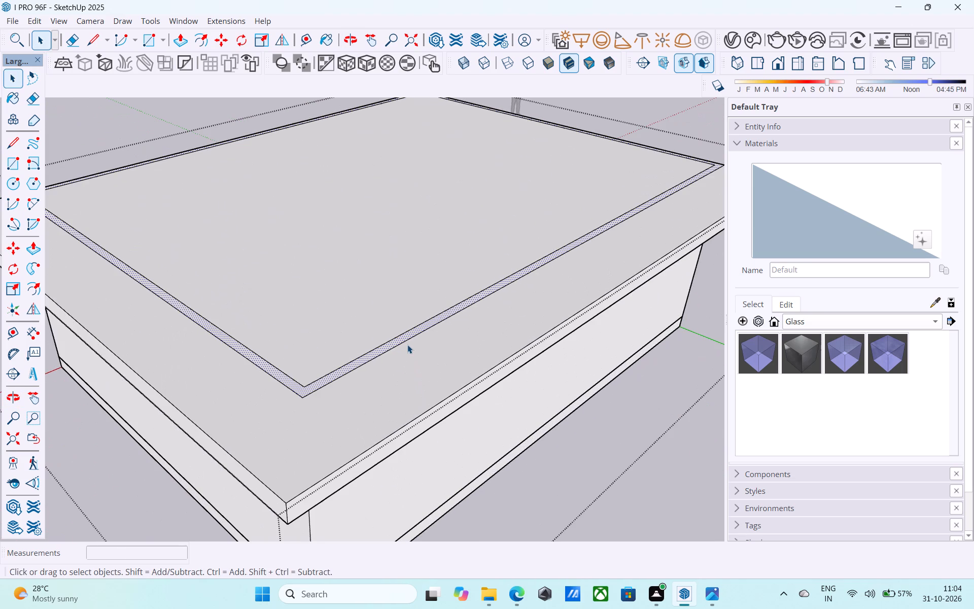
pyautogui.press('p')
pyautogui.click(406, 345)
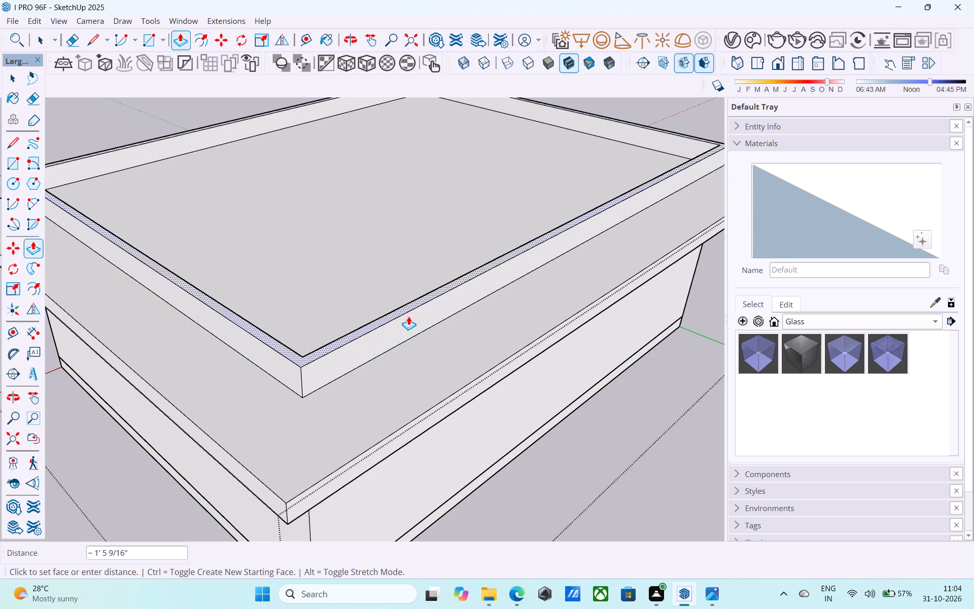
pyautogui.scroll(-6, 409, 316)
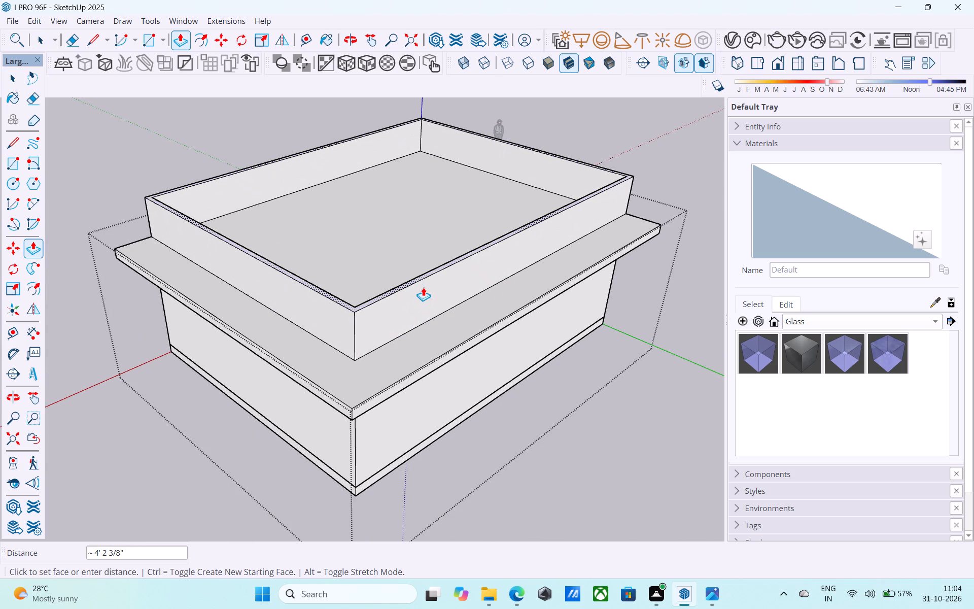
pyautogui.write("12'")
pyautogui.press('Return')
# Draw a rectangle between opposite inner top corners of the upper walls to cover their opening.
pyautogui.scroll(-4, 355, 375)
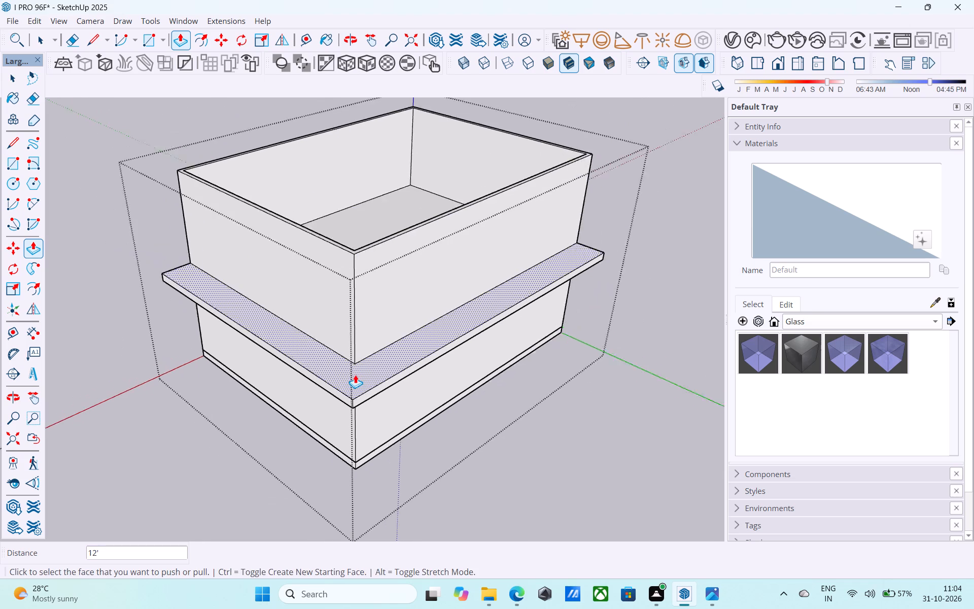
pyautogui.moveTo(358, 390); pyautogui.dragTo(375, 423, button='middle')
pyautogui.scroll(-4, 387, 406)
pyautogui.moveTo(388, 408); pyautogui.dragTo(408, 464, button='middle')
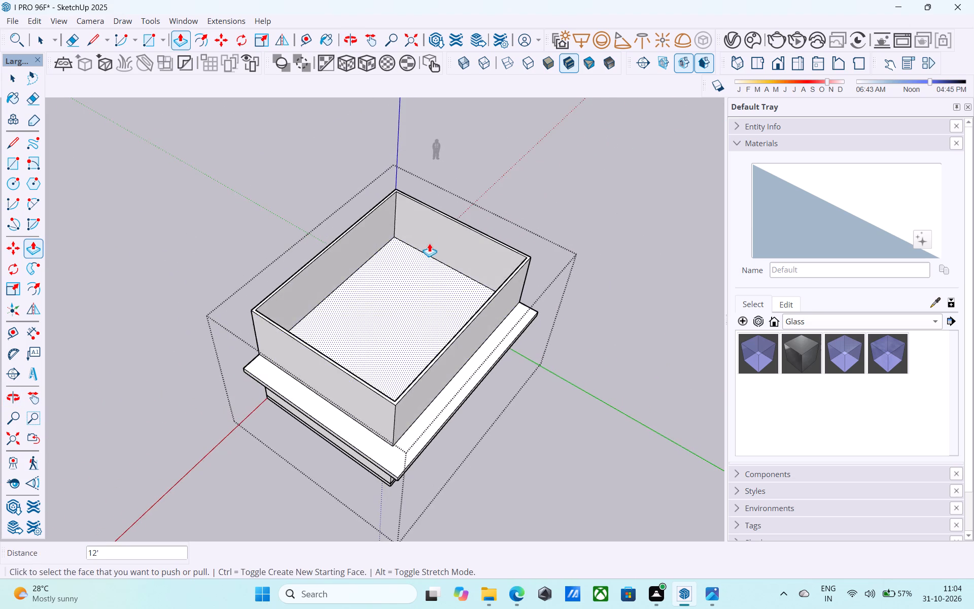
pyautogui.moveTo(423, 234); pyautogui.dragTo(498, 261, button='middle')
pyautogui.scroll(5, 465, 260)
pyautogui.press('space')
pyautogui.write('R')
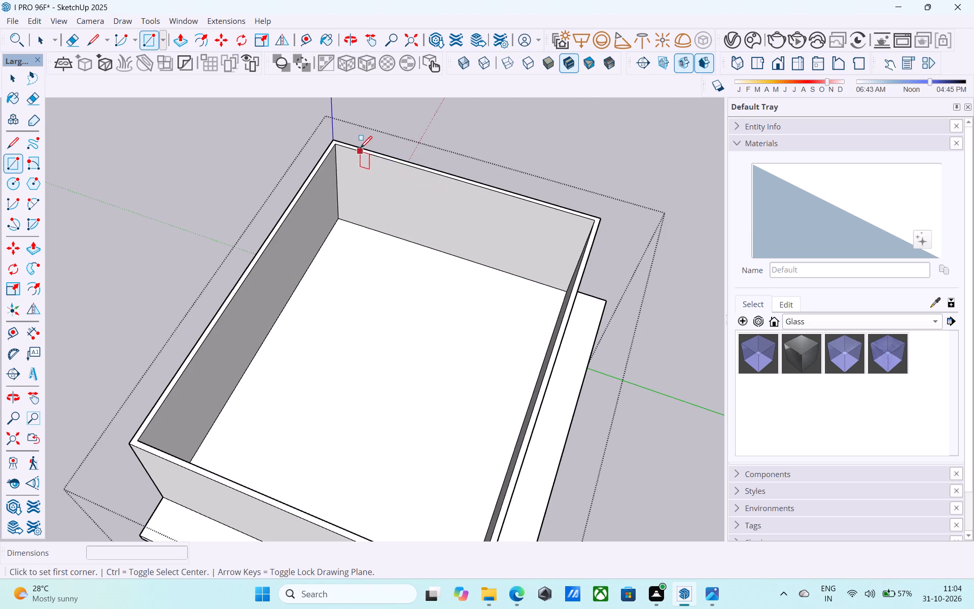
pyautogui.click(340, 144)
pyautogui.scroll(-3, 342, 152)
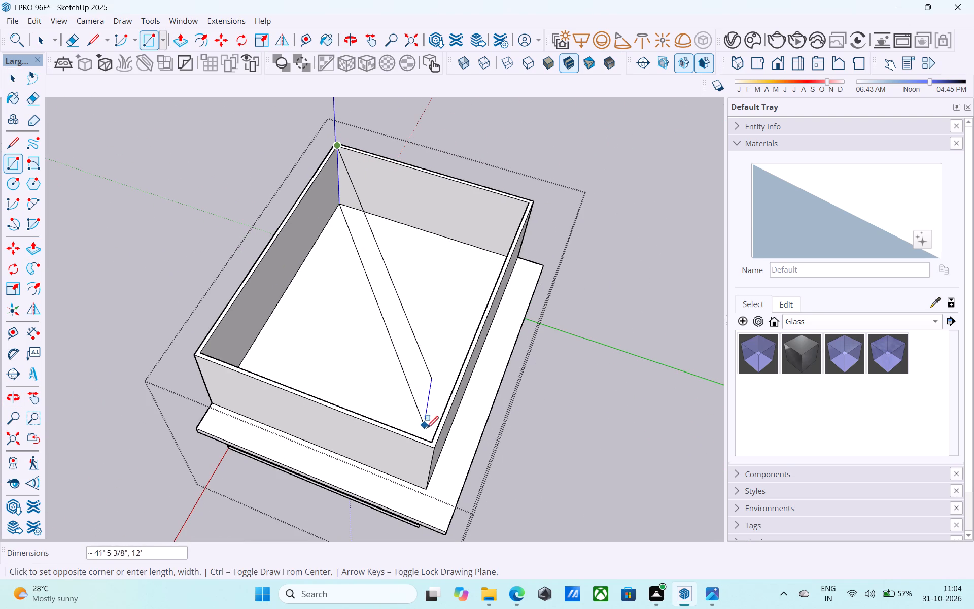
pyautogui.click(429, 439)
pyautogui.moveTo(431, 396); pyautogui.dragTo(401, 365, button='middle')
pyautogui.scroll(4, 395, 336)
# Reverse the face covering the upper walls' opening.
pyautogui.press('space')
pyautogui.click(393, 328)
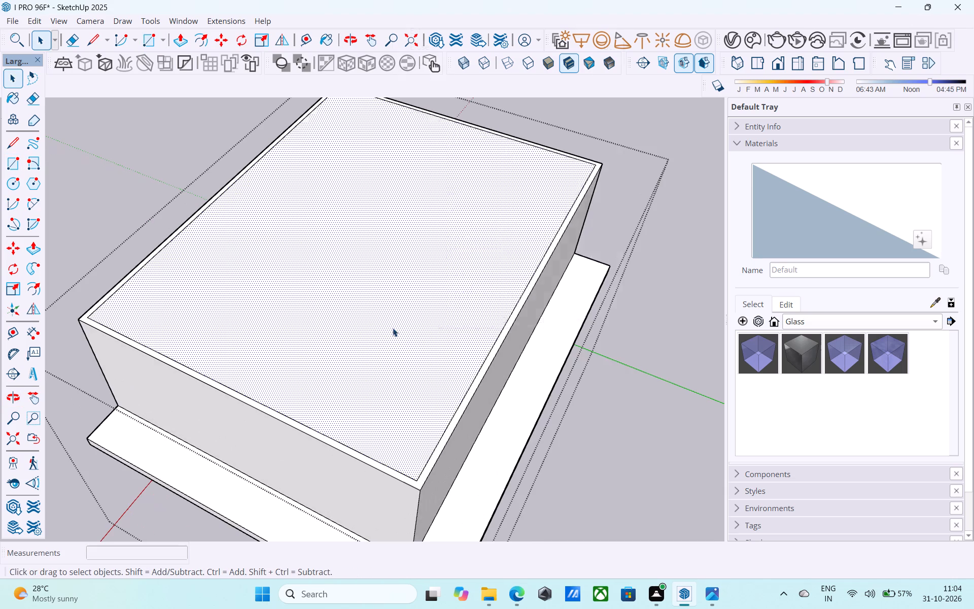
pyautogui.rightClick(393, 328)
pyautogui.click(421, 195)
# Draw a 1' vertical line up from the covering face's corner nearest the blue axis.
pyautogui.scroll(-8, 467, 319)
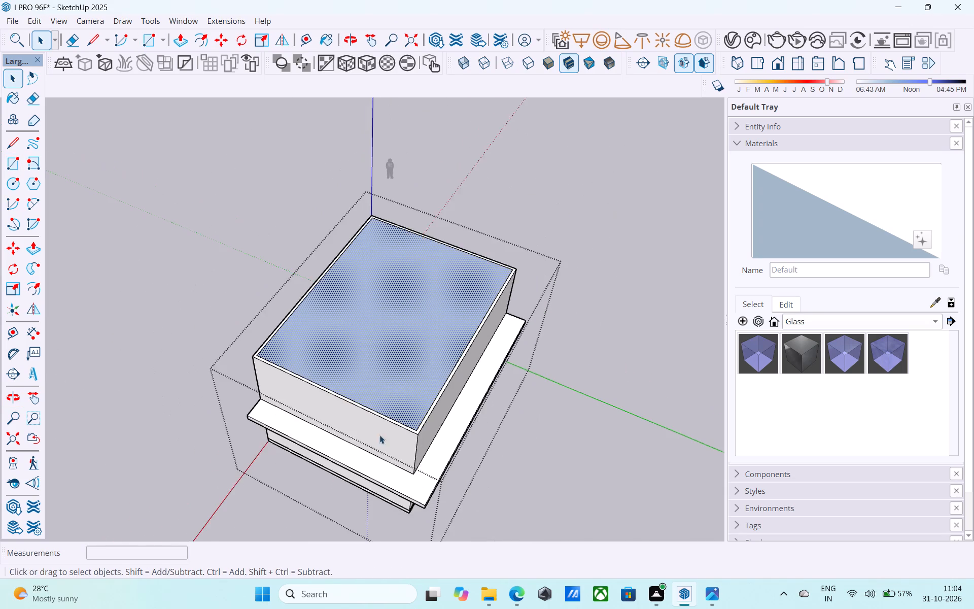
pyautogui.moveTo(379, 435); pyautogui.dragTo(382, 452, button='middle')
pyautogui.scroll(4, 372, 194)
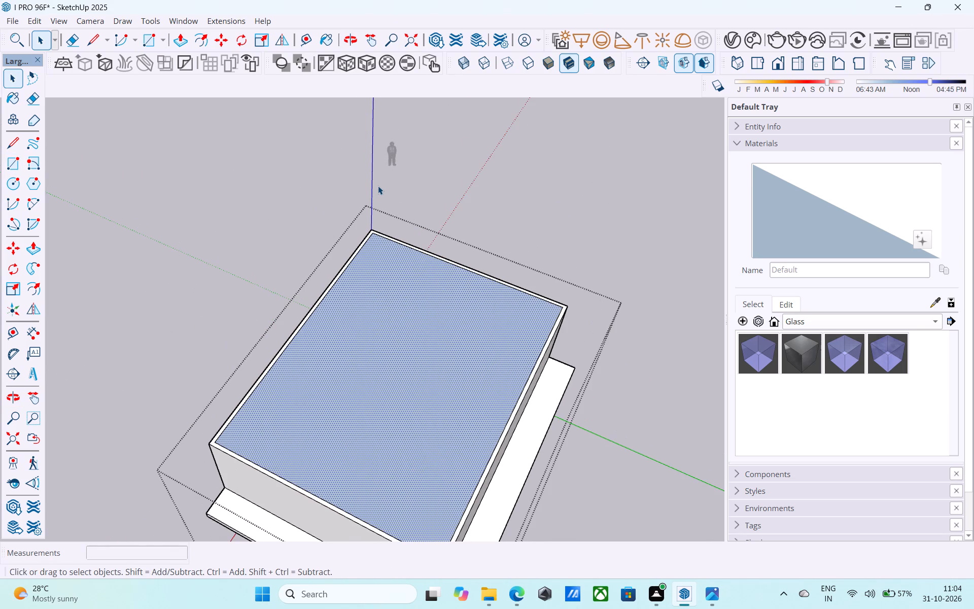
pyautogui.press('l')
pyautogui.scroll(6, 381, 215)
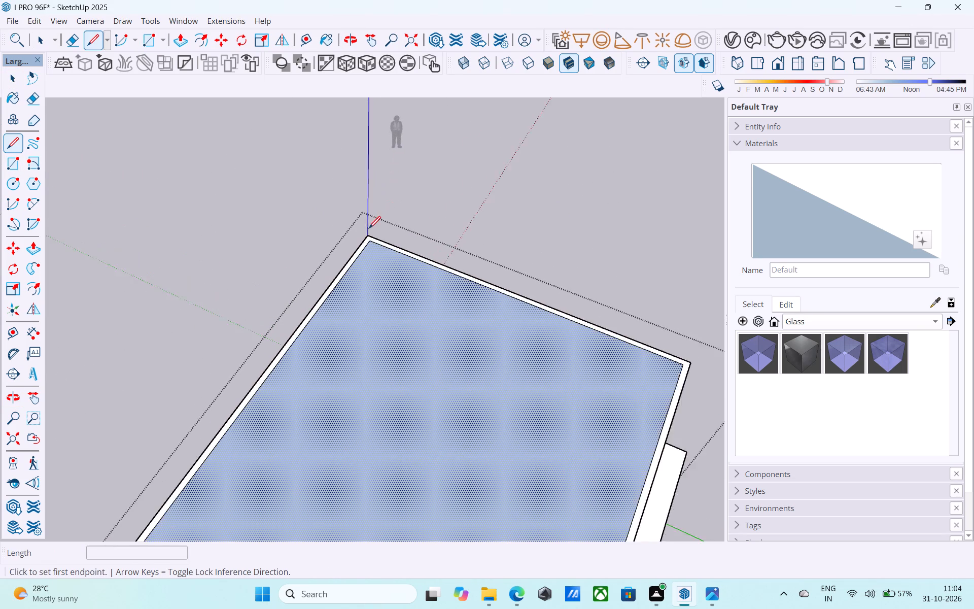
pyautogui.scroll(5, 369, 229)
pyautogui.click(369, 244)
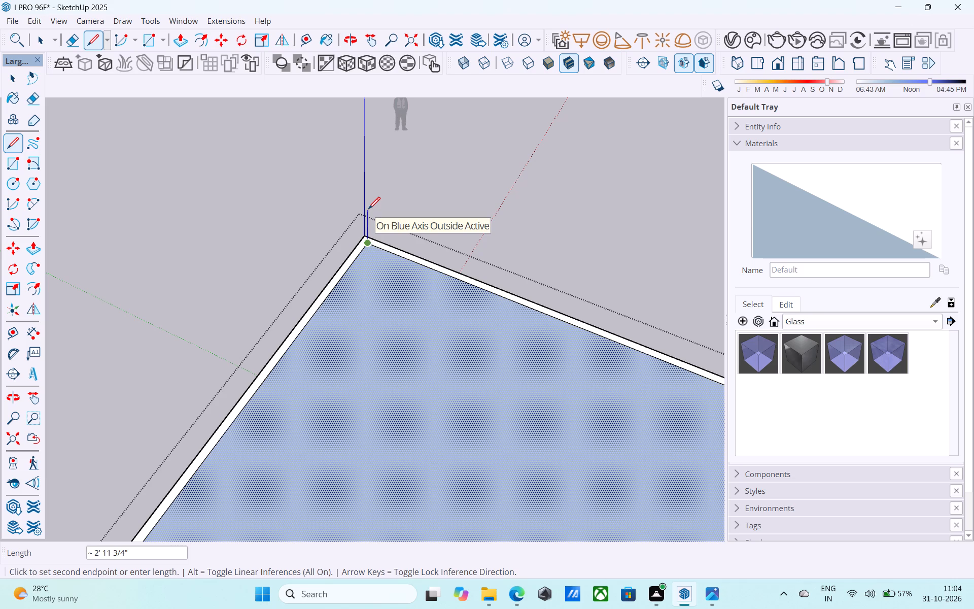
pyautogui.write("1'")
pyautogui.press('Return')
pyautogui.press('space')
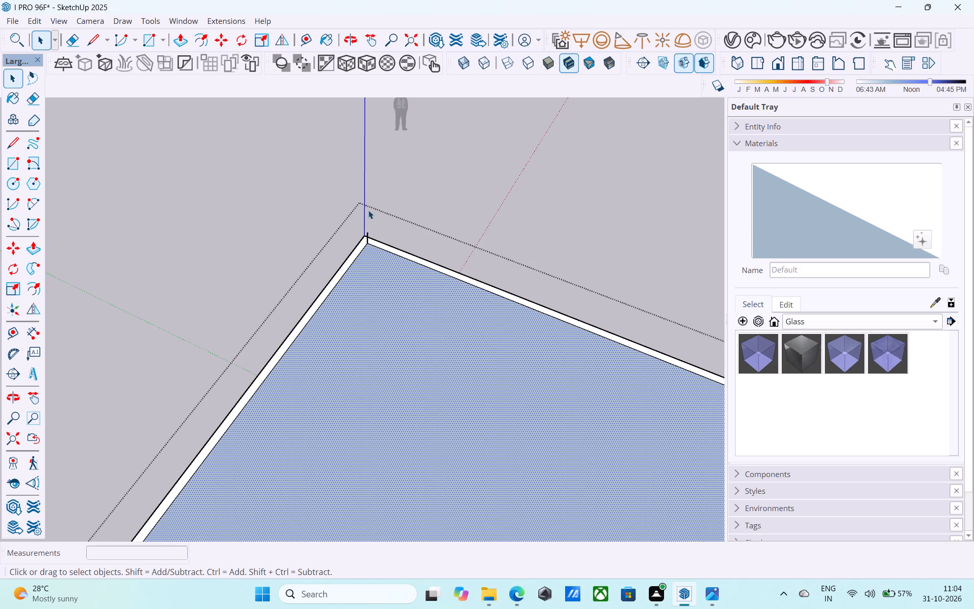
# Draw a 1' vertical line up from the diagonally opposite corner of the covering face.
pyautogui.scroll(-5, 368, 210)
pyautogui.moveTo(357, 266); pyautogui.dragTo(324, 196, button='middle')
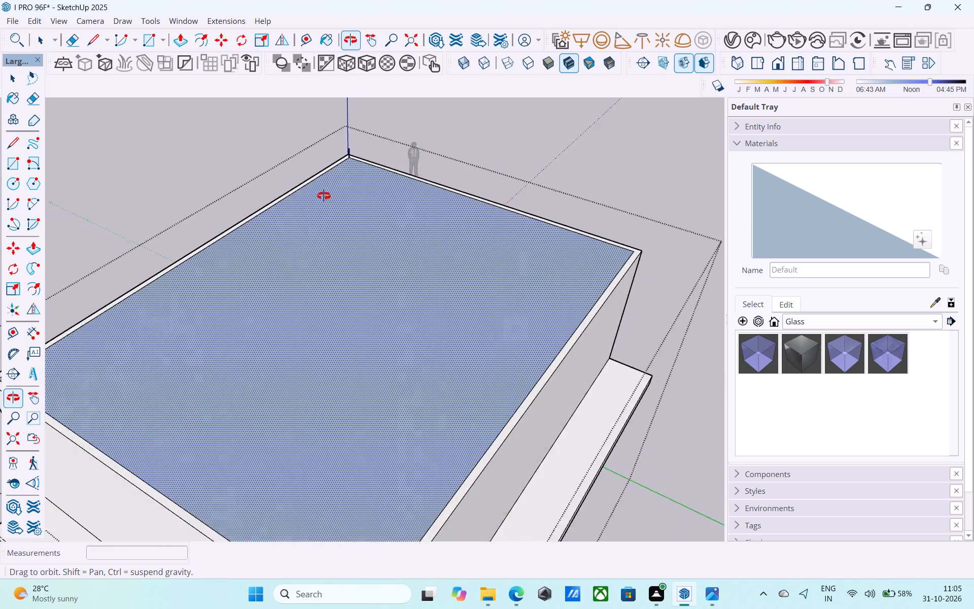
pyautogui.moveTo(324, 196); pyautogui.dragTo(355, 155, button='middle')
pyautogui.moveTo(355, 155); pyautogui.dragTo(349, 156, button='middle')
pyautogui.scroll(1, 392, 286)
pyautogui.scroll(6, 458, 335)
pyautogui.press('l')
pyautogui.click(570, 432)
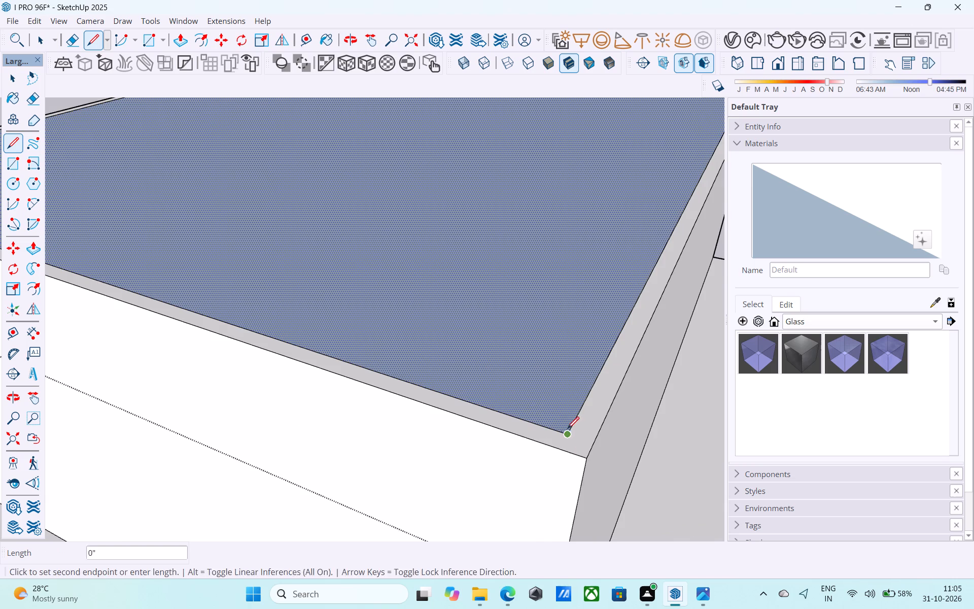
pyautogui.moveTo(563, 427); pyautogui.dragTo(519, 399, button='middle')
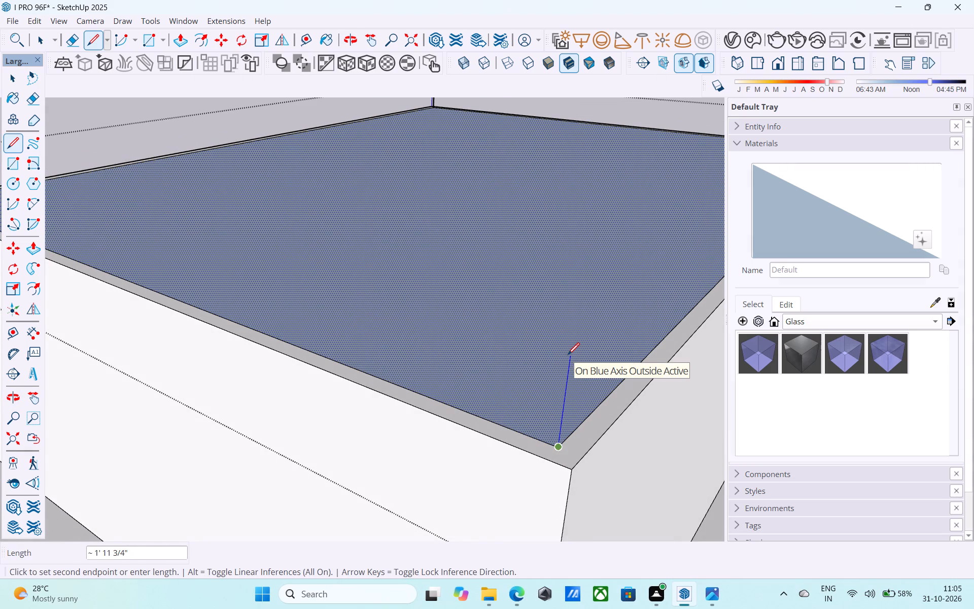
pyautogui.write("1'")
pyautogui.press('Return')
pyautogui.scroll(-2, 572, 355)
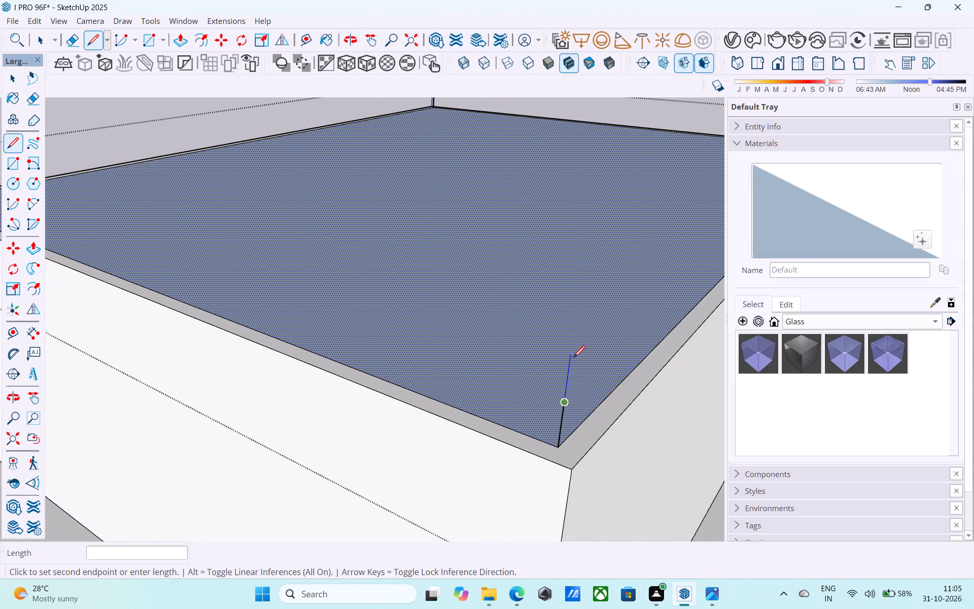
pyautogui.scroll(-3, 573, 359)
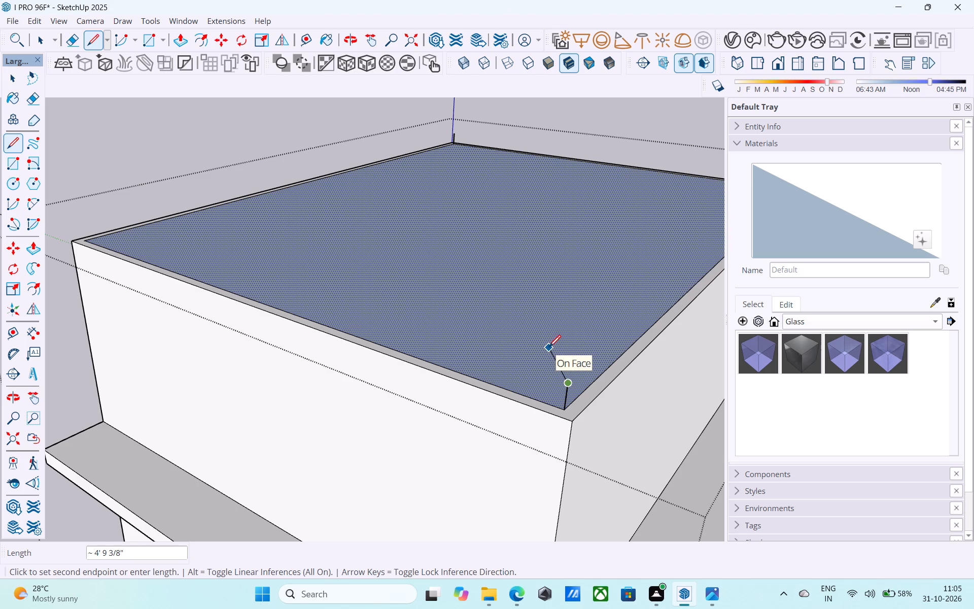
pyautogui.press('space')
# Draw a 39' by 29' rectangle between the tops of the two 1' vertical lines.
pyautogui.press('r')
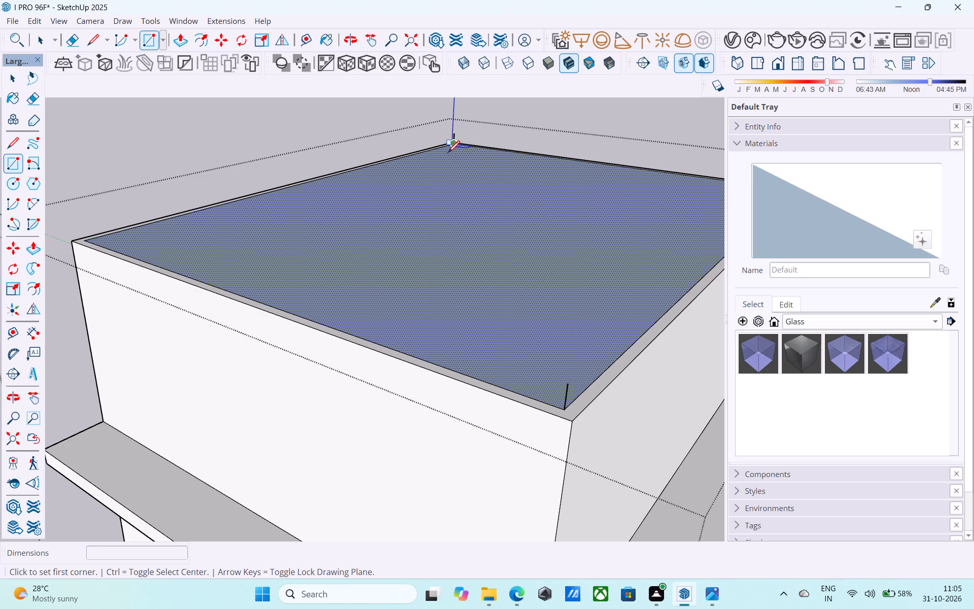
pyautogui.scroll(4, 448, 154)
pyautogui.click(458, 128)
pyautogui.scroll(-5, 458, 128)
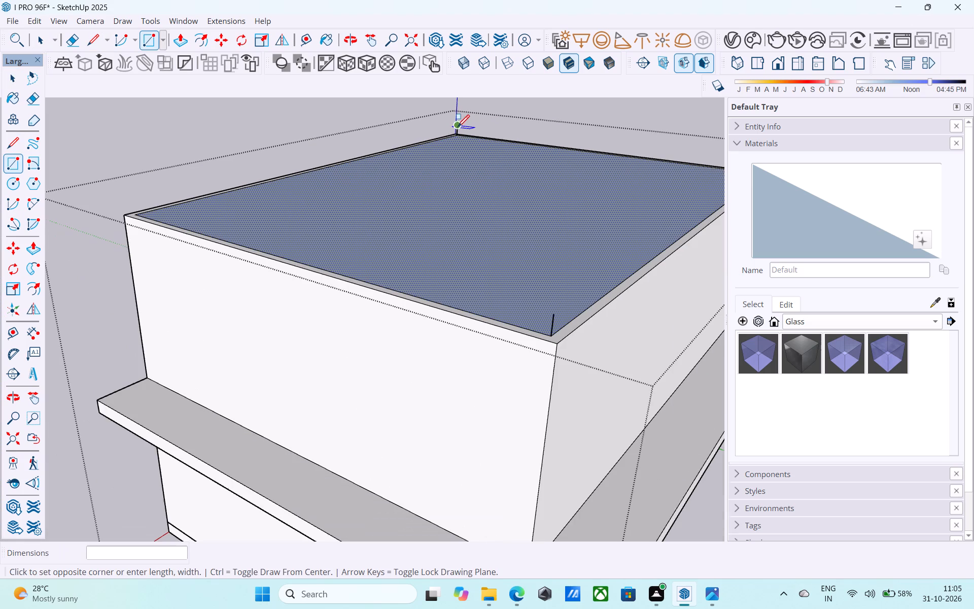
pyautogui.click(551, 318)
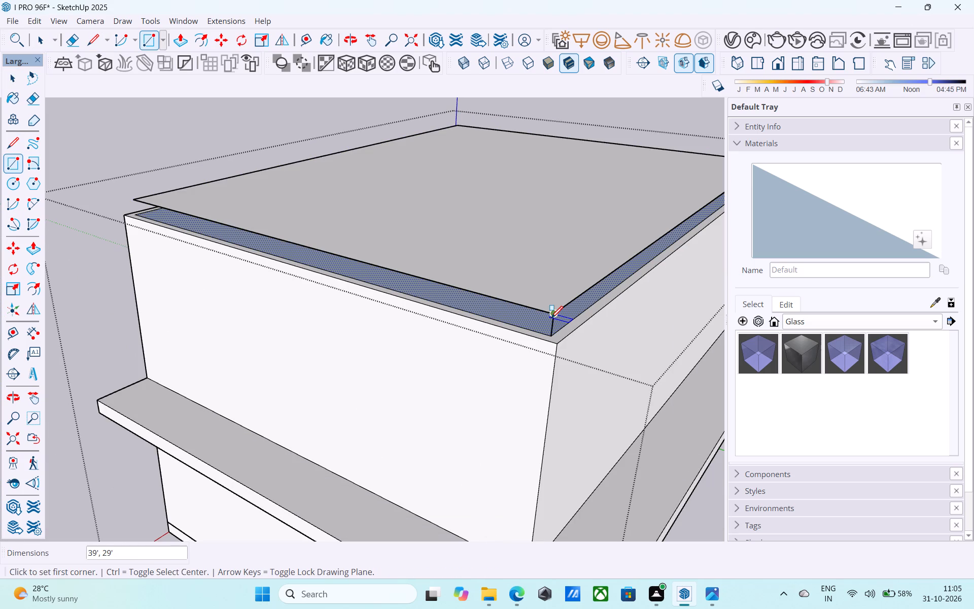
# Draw 1' vertical edges at the two remaining corners, joining the covering face to the raised rectangle to close its sides.
pyautogui.moveTo(140, 227); pyautogui.dragTo(148, 230, button='middle')
pyautogui.press('l')
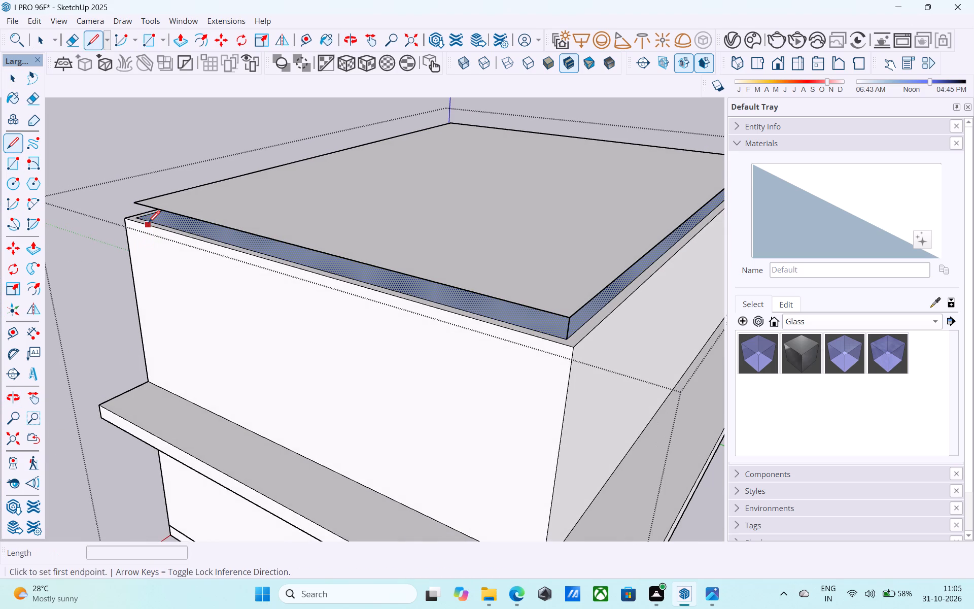
pyautogui.moveTo(141, 218); pyautogui.dragTo(155, 226, button='middle')
pyautogui.scroll(7, 142, 228)
pyautogui.click(134, 223)
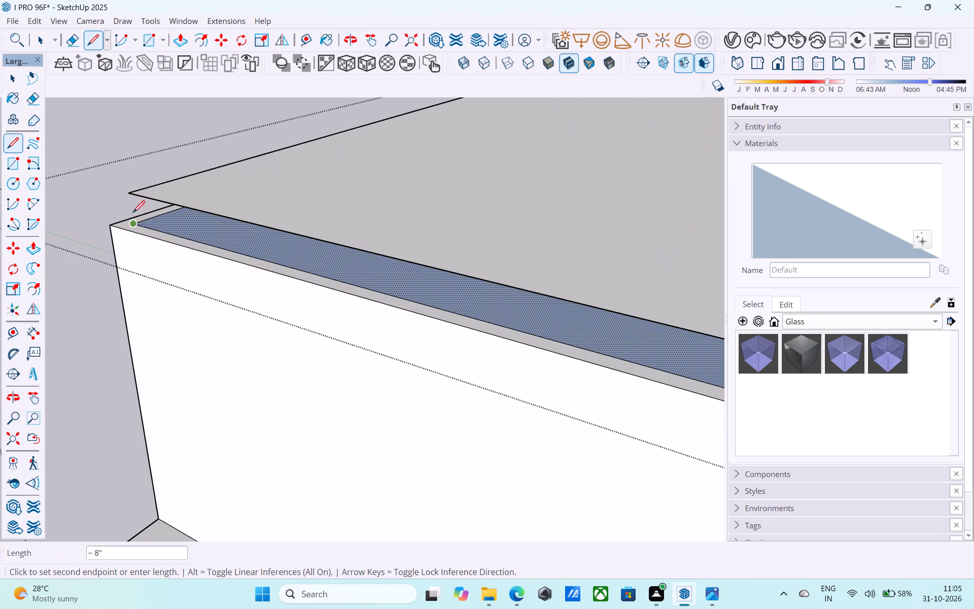
pyautogui.click(129, 199)
pyautogui.scroll(-11, 106, 239)
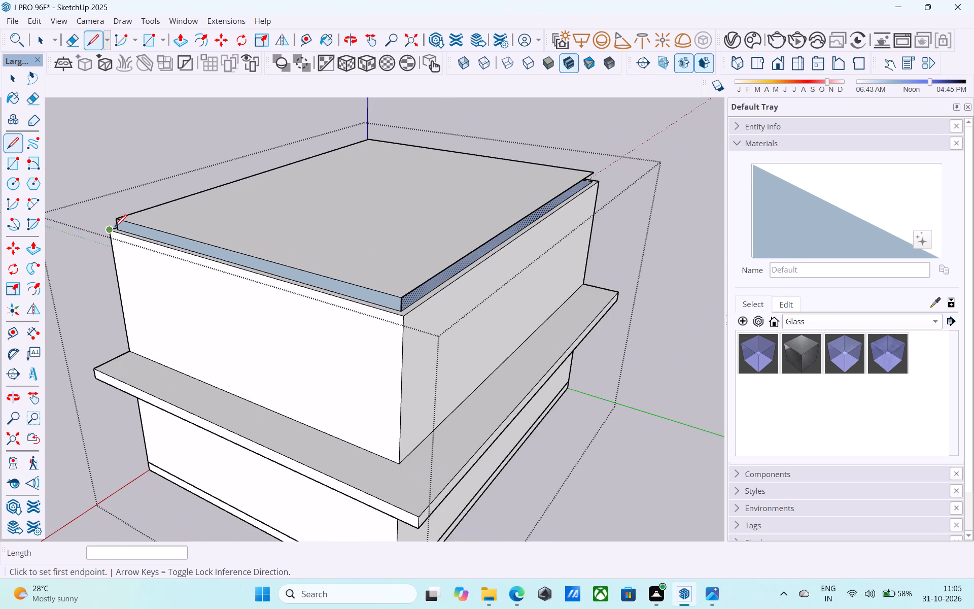
pyautogui.moveTo(576, 164); pyautogui.dragTo(546, 151, button='middle')
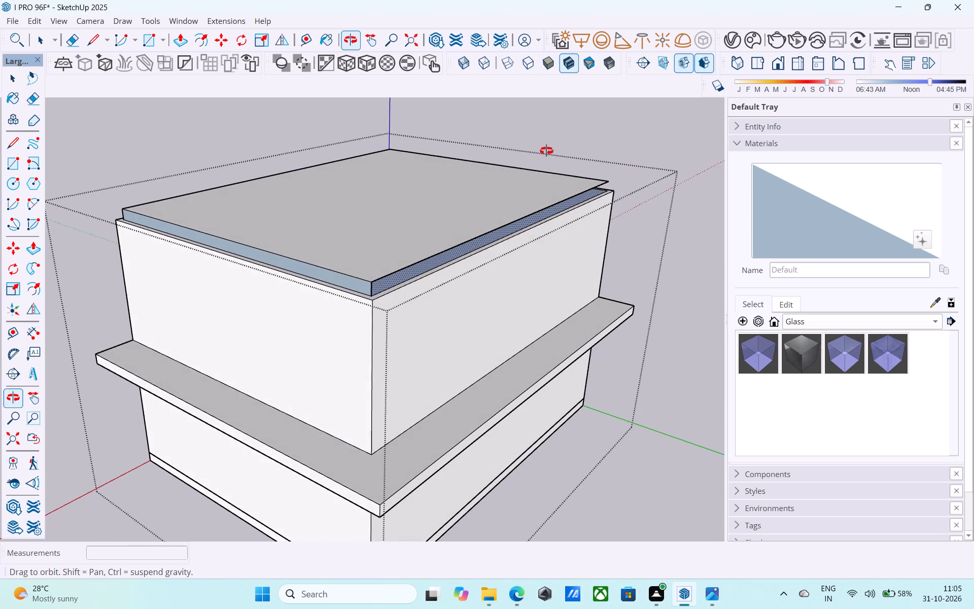
pyautogui.moveTo(546, 151); pyautogui.dragTo(546, 151, button='middle')
pyautogui.scroll(13, 580, 174)
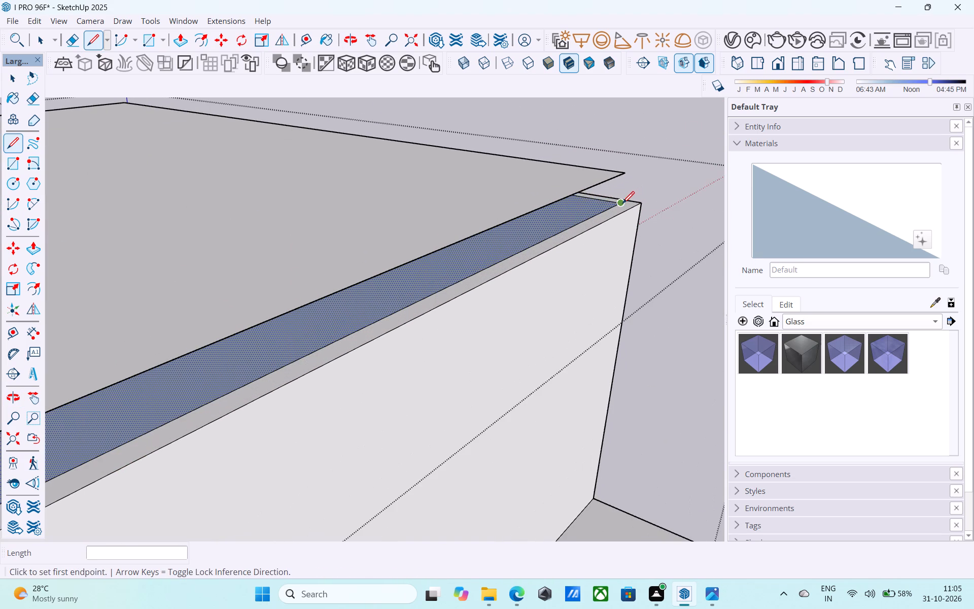
pyautogui.click(621, 205)
pyautogui.click(627, 177)
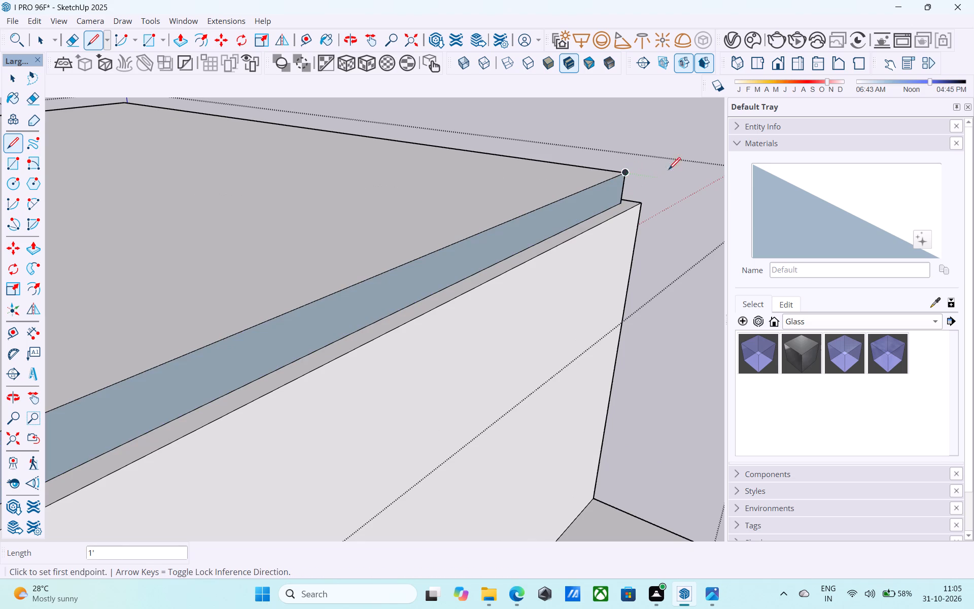
pyautogui.scroll(-16, 687, 168)
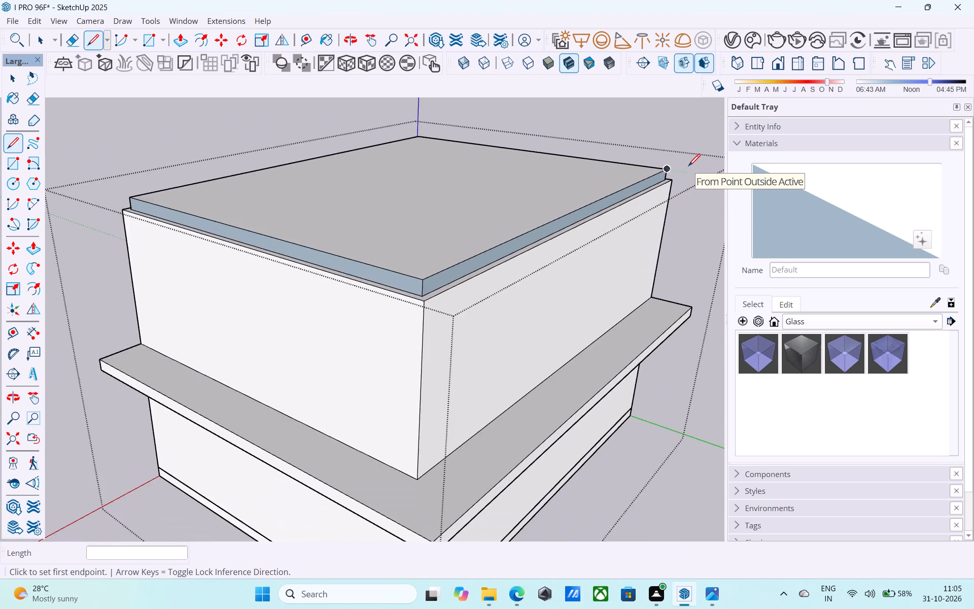
pyautogui.scroll(-6, 689, 167)
pyautogui.scroll(6, 477, 253)
pyautogui.scroll(-3, 545, 228)
pyautogui.press('space')
# Reverse the two blue side faces of the 1' raised top slab.
pyautogui.moveTo(543, 226); pyautogui.dragTo(535, 221, button='middle')
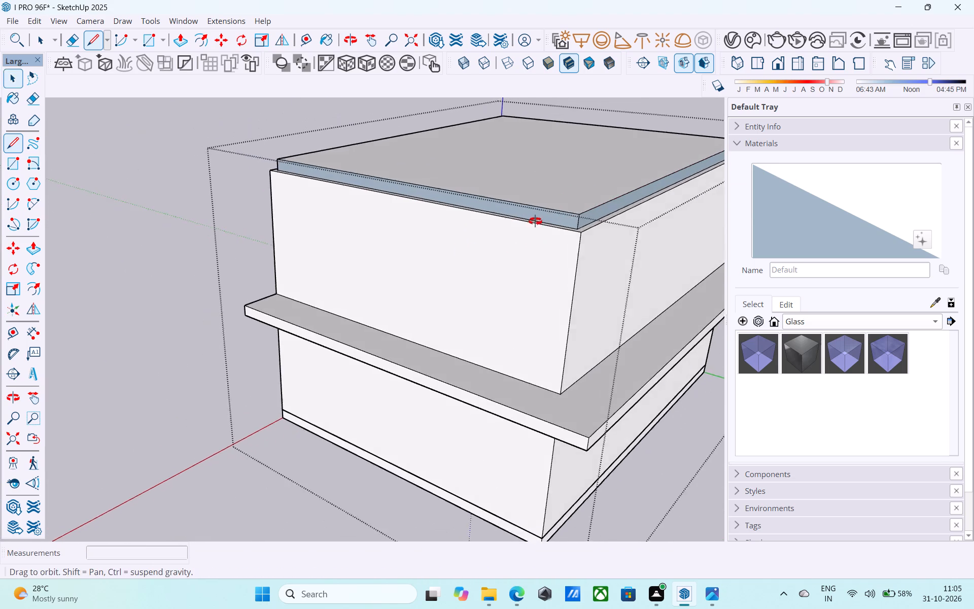
pyautogui.moveTo(535, 221); pyautogui.dragTo(523, 214, button='middle')
pyautogui.scroll(7, 525, 216)
pyautogui.click(563, 204)
pyautogui.rightClick(563, 204)
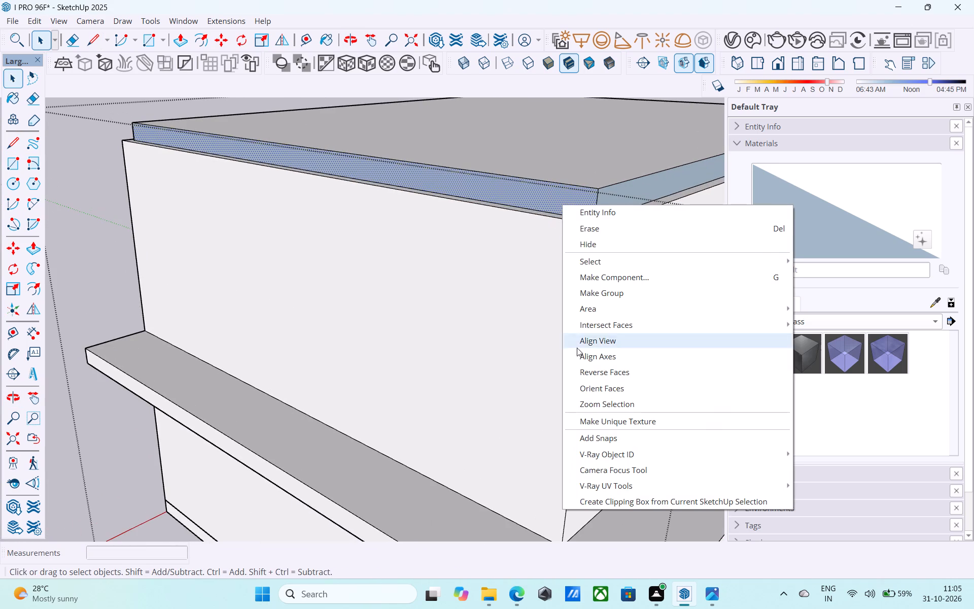
pyautogui.click(598, 367)
pyautogui.moveTo(614, 203); pyautogui.dragTo(617, 198)
pyautogui.rightClick(617, 198)
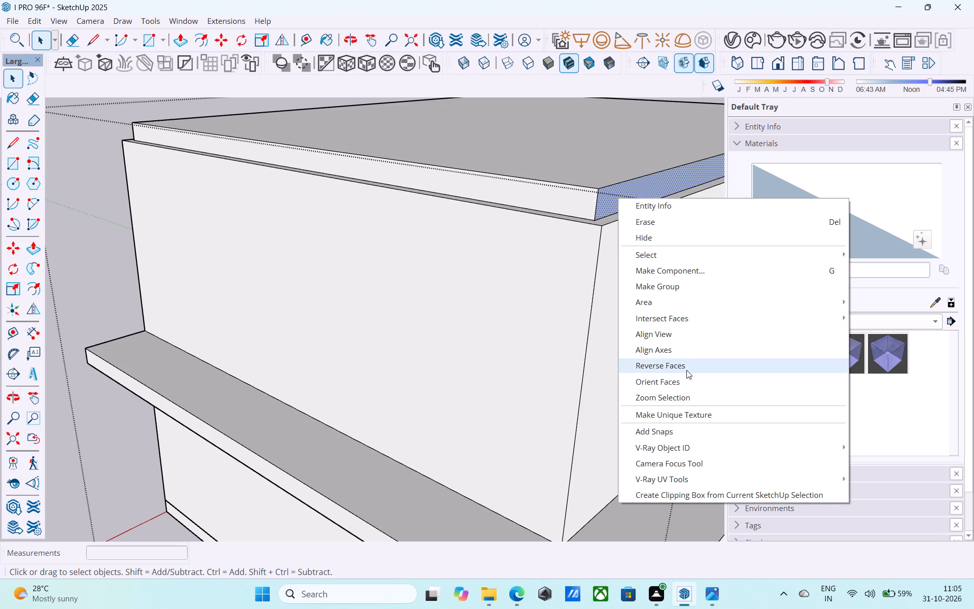
pyautogui.click(686, 370)
pyautogui.scroll(-6, 486, 338)
pyautogui.moveTo(463, 343); pyautogui.dragTo(703, 318, button='middle')
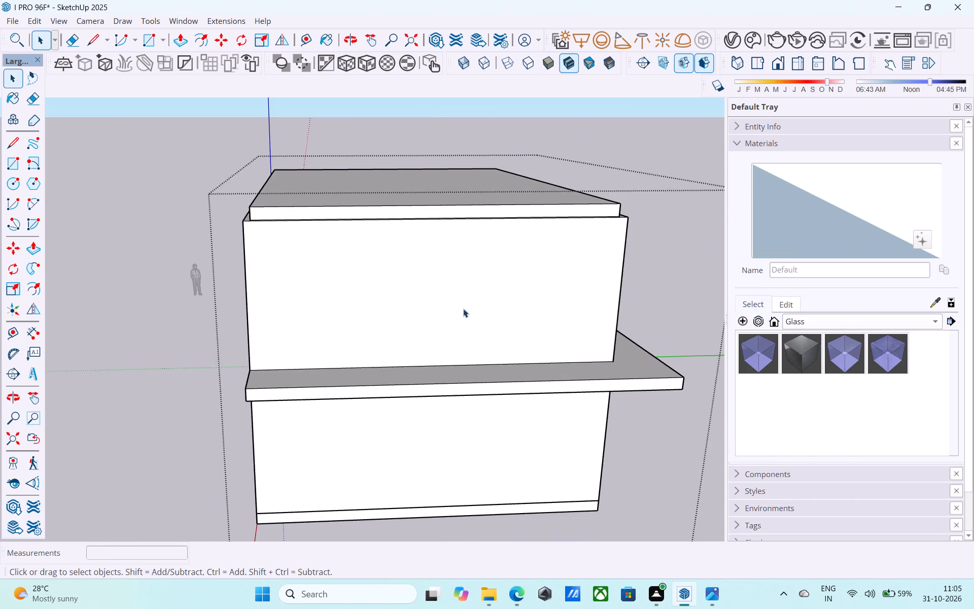
# Reverse the two remaining blue side faces of the raised top slab, at the corner on the blue axis.
pyautogui.moveTo(463, 309); pyautogui.dragTo(823, 276, button='middle')
pyautogui.moveTo(454, 285); pyautogui.dragTo(542, 288, button='middle')
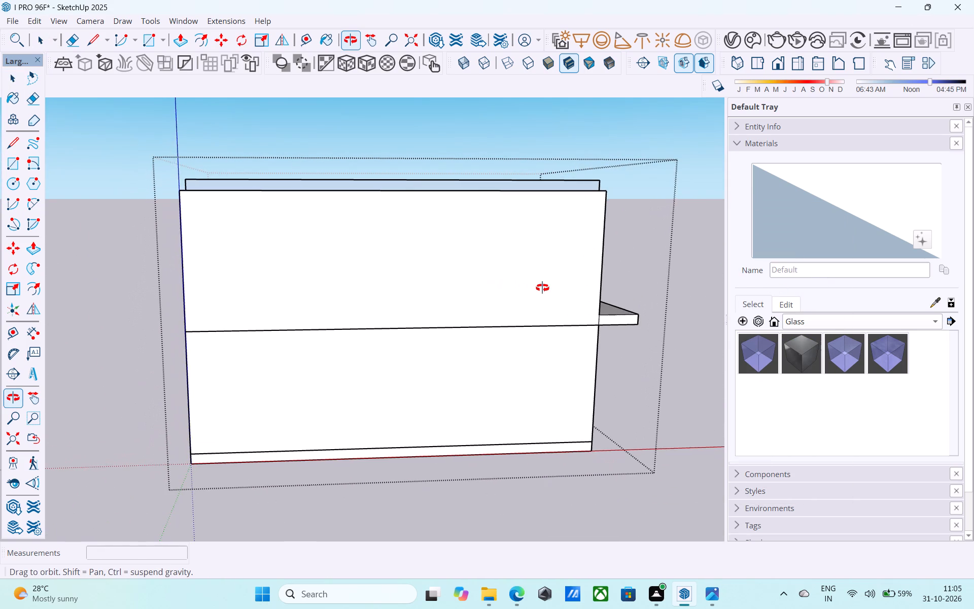
pyautogui.moveTo(542, 288); pyautogui.dragTo(649, 283, button='middle')
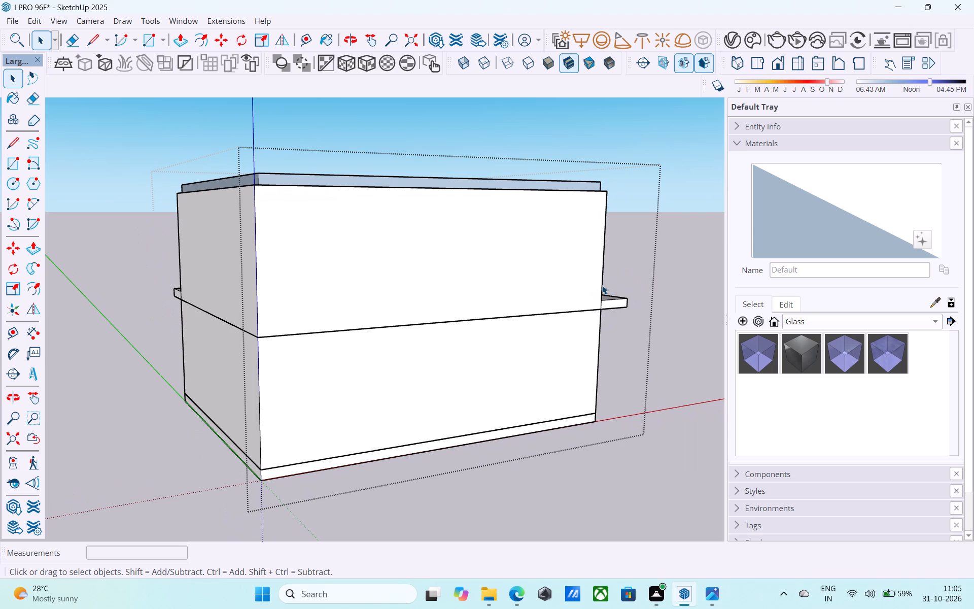
pyautogui.moveTo(602, 282); pyautogui.dragTo(602, 294, button='middle')
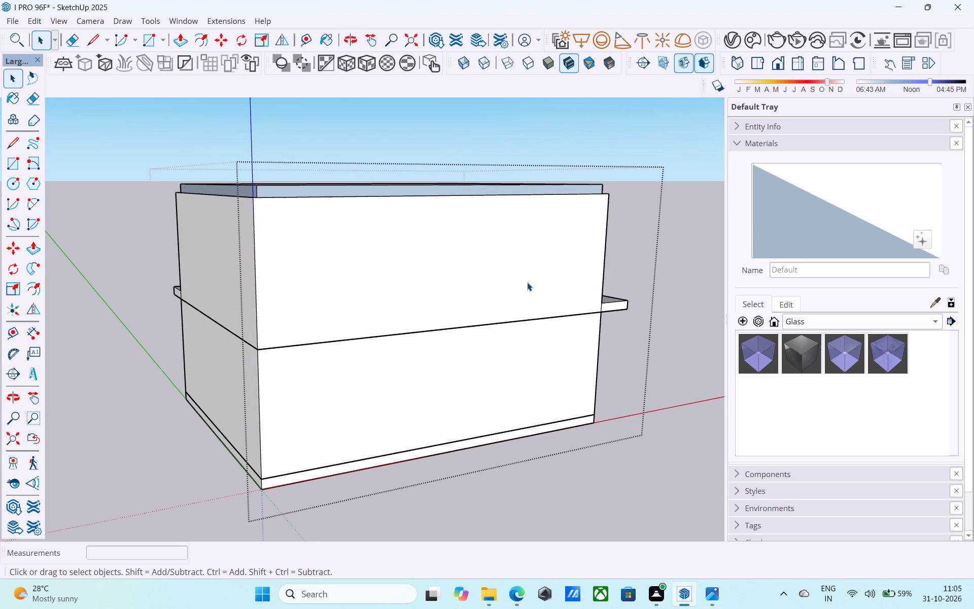
pyautogui.scroll(7, 248, 193)
pyautogui.click(248, 193)
pyautogui.rightClick(248, 193)
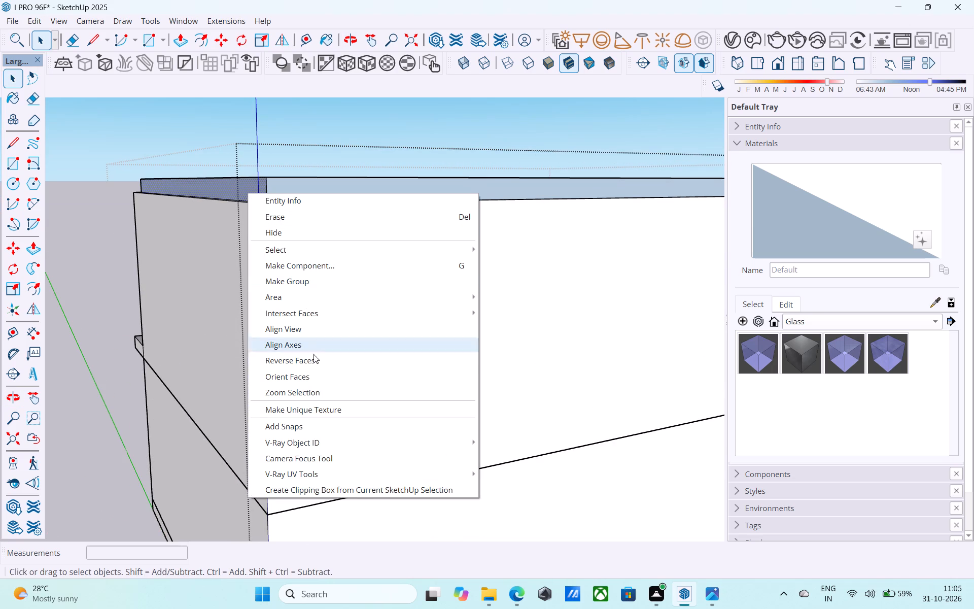
pyautogui.click(317, 367)
pyautogui.click(319, 187)
pyautogui.rightClick(319, 186)
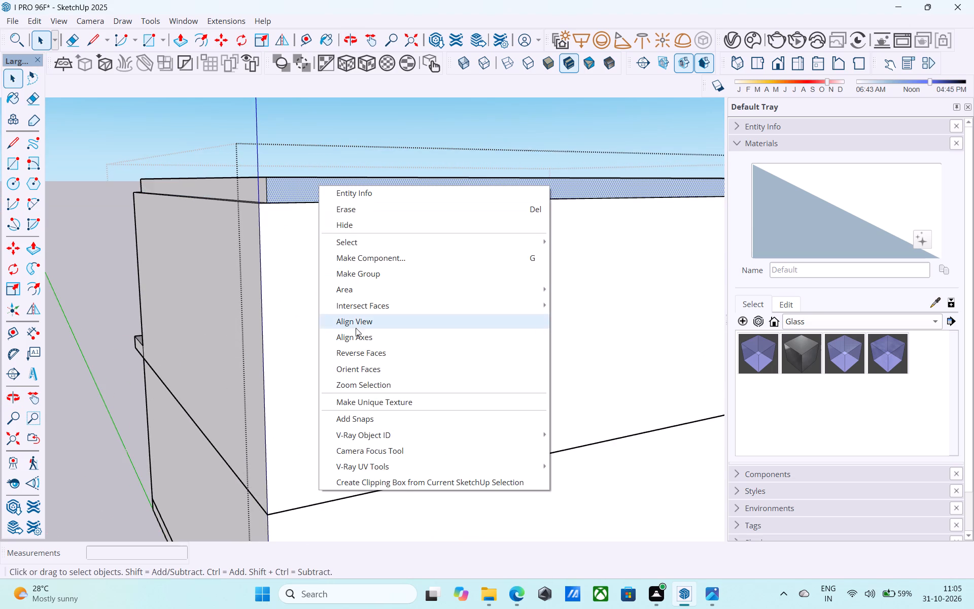
pyautogui.click(364, 349)
# Push/Pull the two reversed sides of the top slab 6" outward, flush with the wall faces below.
pyautogui.press('p')
pyautogui.click(328, 196)
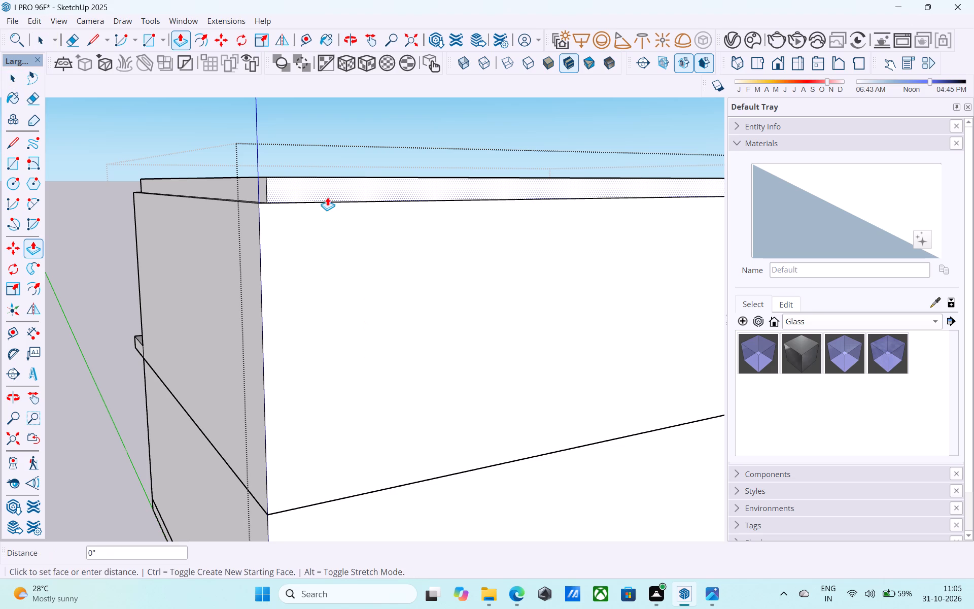
pyautogui.click(337, 235)
pyautogui.press('space')
pyautogui.click(267, 186)
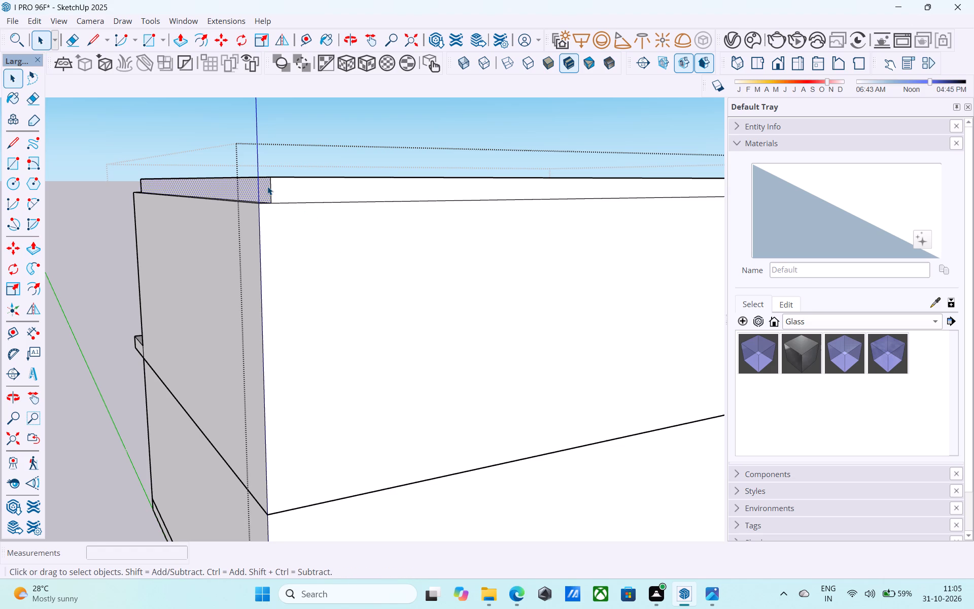
pyautogui.press('p')
pyautogui.click(267, 186)
pyautogui.click(259, 253)
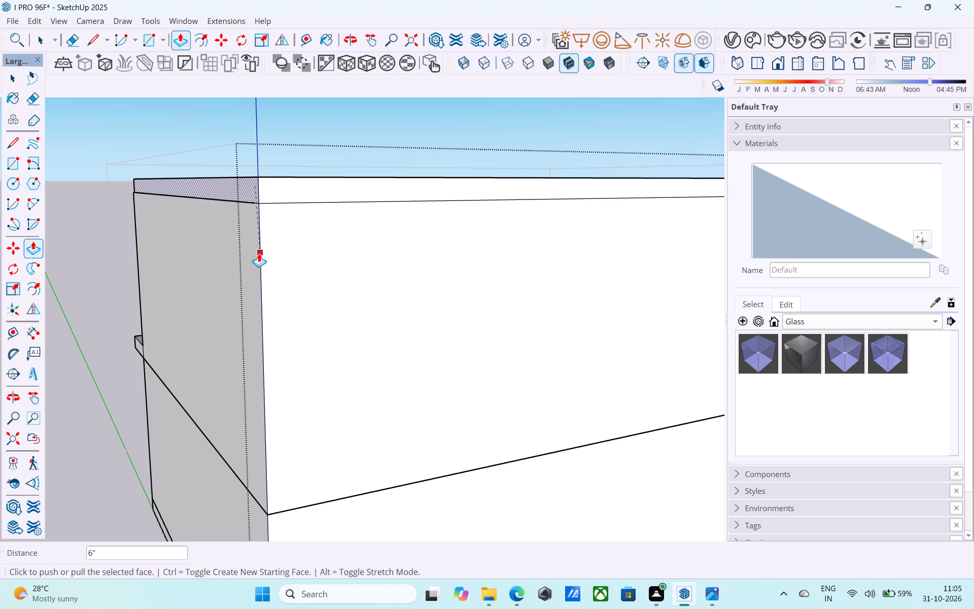
# Push/Pull the top slab's other two sides outward so they are flush with the upper wall faces below.
pyautogui.scroll(-7, 262, 242)
pyautogui.moveTo(264, 245); pyautogui.dragTo(479, 266, button='middle')
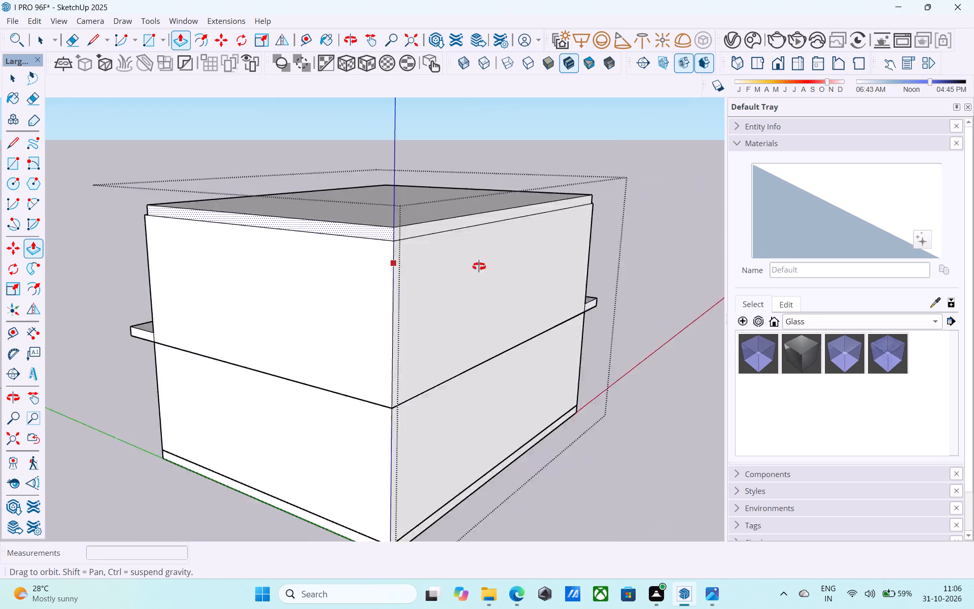
pyautogui.moveTo(479, 266); pyautogui.dragTo(601, 293, button='middle')
pyautogui.moveTo(368, 362); pyautogui.dragTo(698, 349, button='middle')
pyautogui.moveTo(304, 354); pyautogui.dragTo(609, 358, button='middle')
pyautogui.scroll(-1, 565, 351)
pyautogui.moveTo(598, 403); pyautogui.dragTo(644, 487, button='middle')
pyautogui.scroll(2, 562, 439)
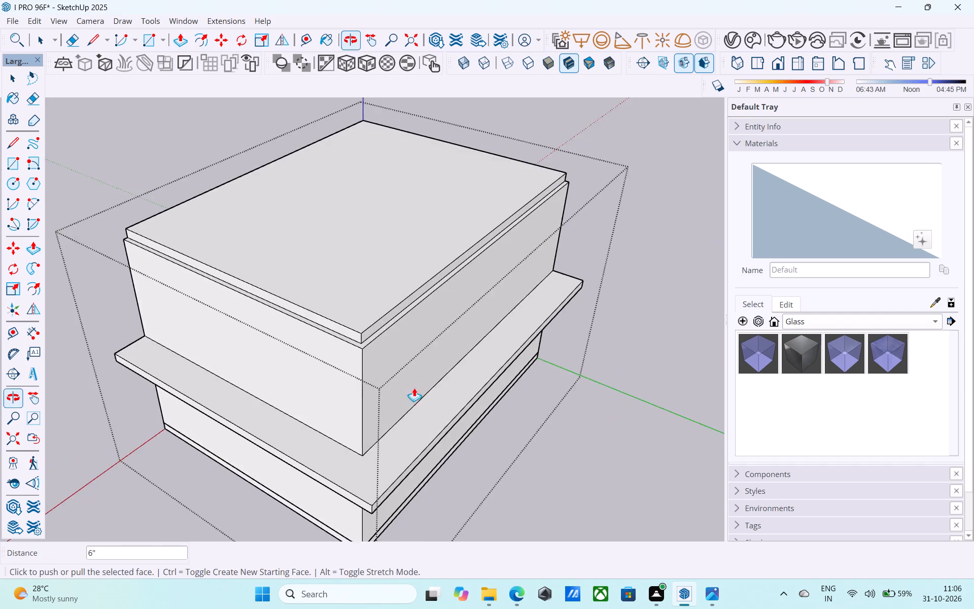
pyautogui.scroll(8, 414, 388)
pyautogui.press('space')
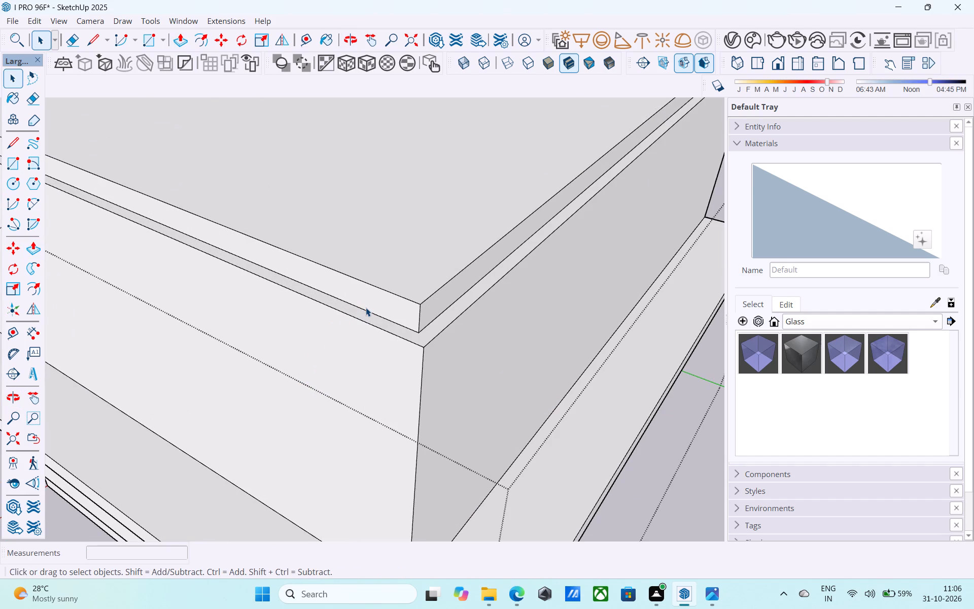
pyautogui.click(366, 308)
pyautogui.press('p')
pyautogui.click(366, 305)
pyautogui.click(363, 321)
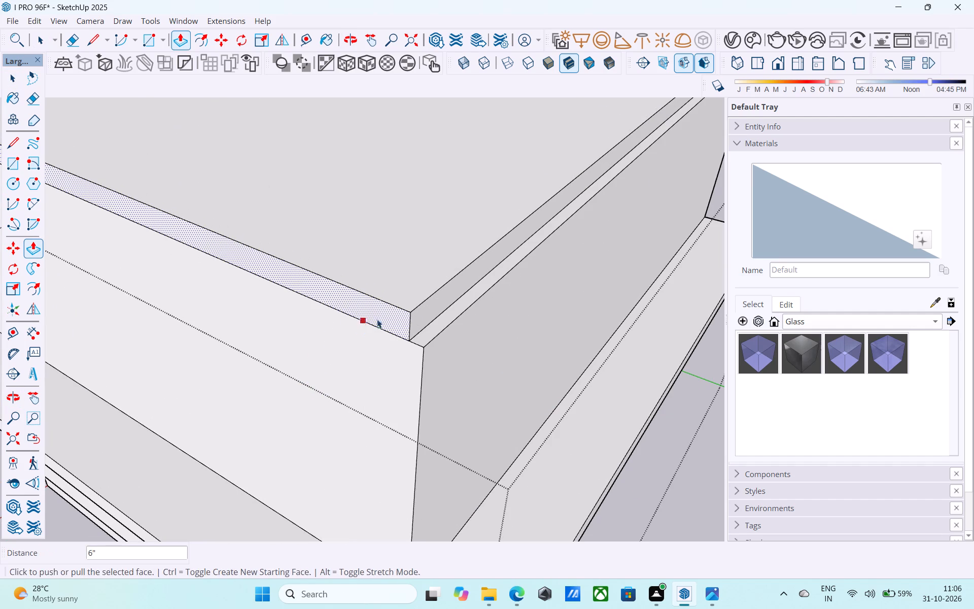
pyautogui.press('space')
pyautogui.click(416, 315)
pyautogui.press('p')
pyautogui.click(418, 315)
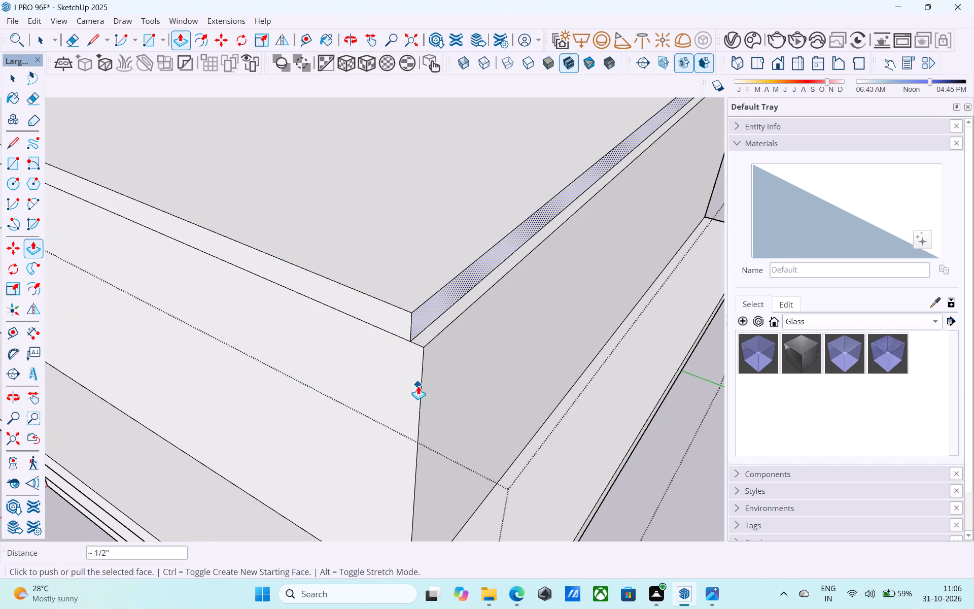
pyautogui.click(423, 319)
pyautogui.click(427, 382)
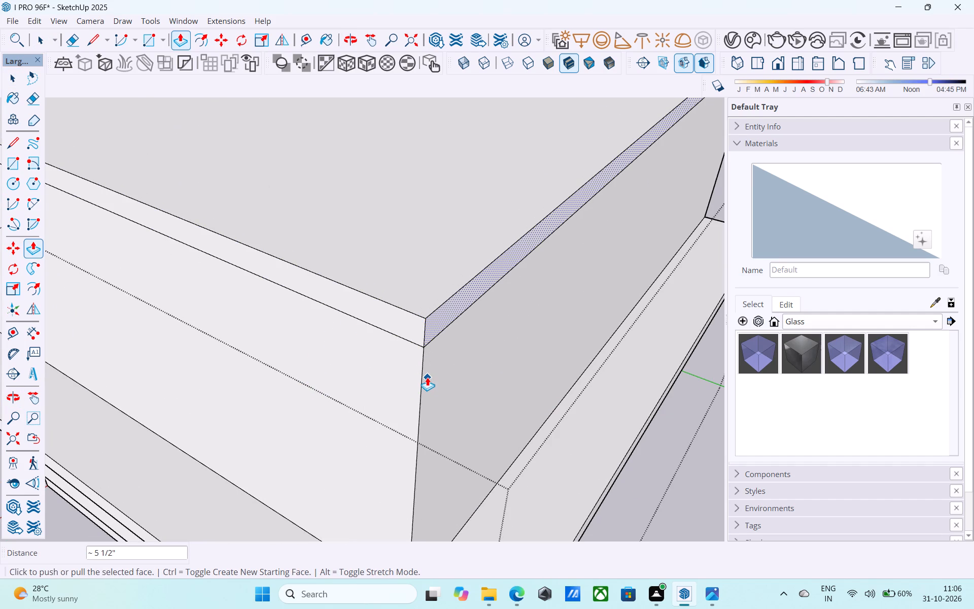
# Examine the top slab and the overhanging slab below it from several angles.
pyautogui.scroll(-10, 427, 373)
pyautogui.moveTo(389, 428); pyautogui.dragTo(421, 280, button='middle')
pyautogui.scroll(-4, 284, 376)
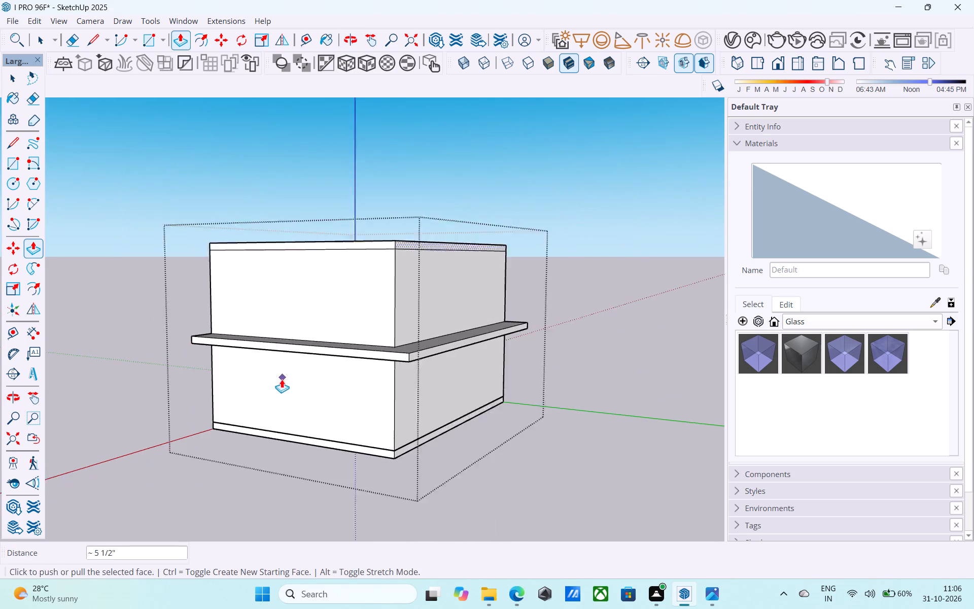
pyautogui.scroll(-1, 282, 379)
pyautogui.moveTo(276, 383); pyautogui.dragTo(288, 405, button='middle')
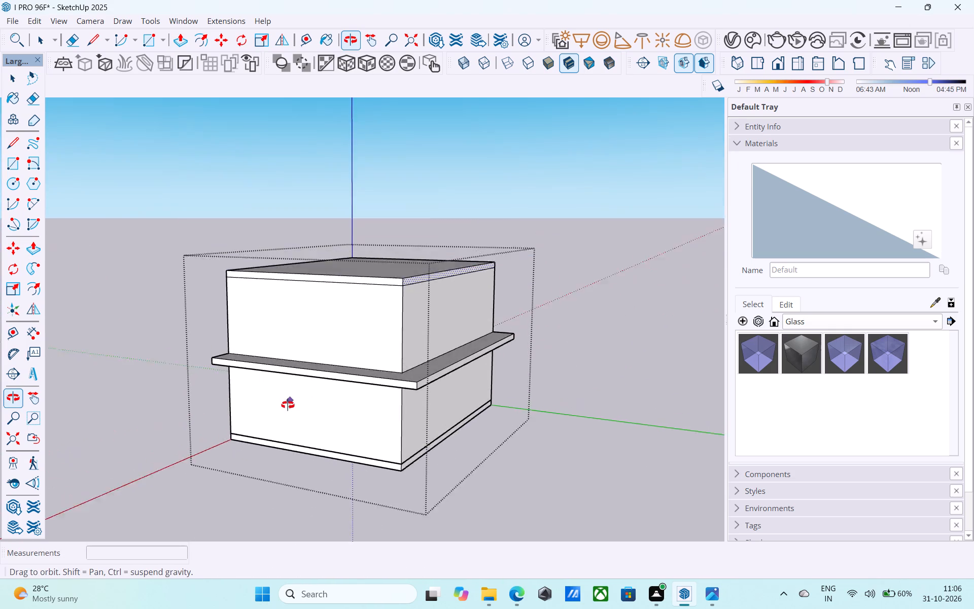
pyautogui.moveTo(288, 405); pyautogui.dragTo(293, 468, button='middle')
pyautogui.scroll(-3, 224, 481)
pyautogui.moveTo(222, 484); pyautogui.dragTo(236, 475, button='middle')
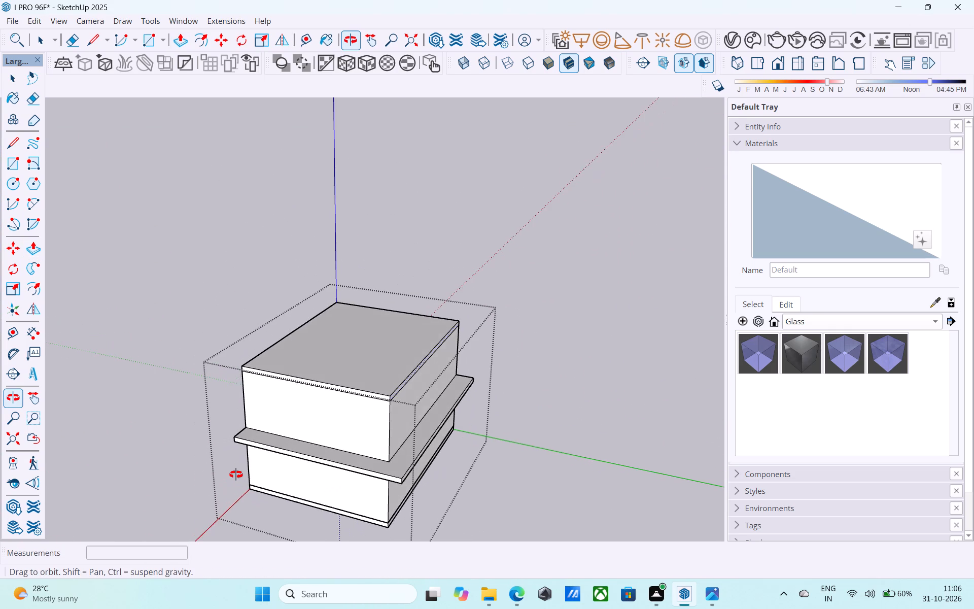
pyautogui.moveTo(236, 475); pyautogui.dragTo(263, 473, button='middle')
pyautogui.scroll(7, 400, 395)
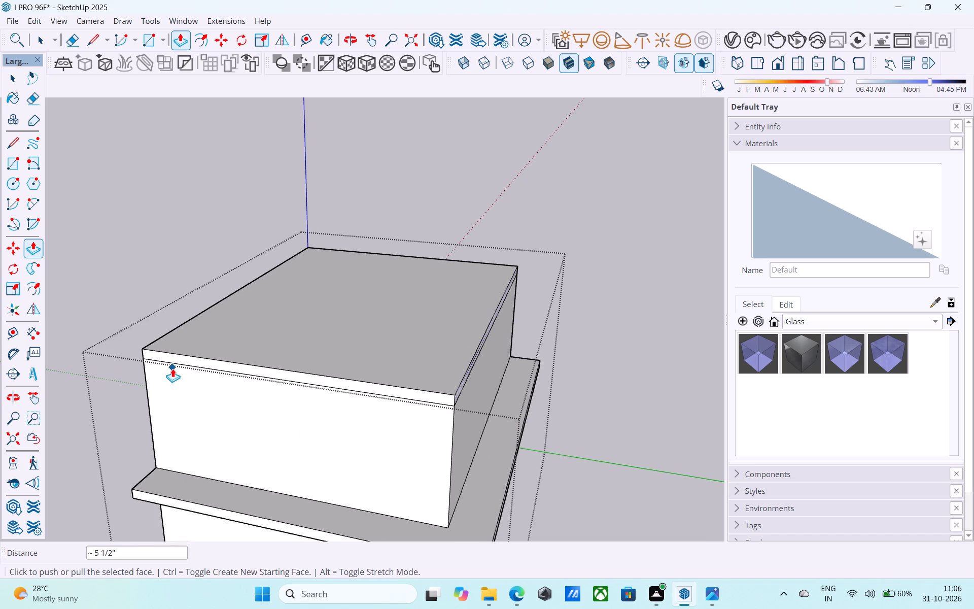
pyautogui.scroll(-7, 202, 361)
pyautogui.moveTo(215, 388); pyautogui.dragTo(229, 409, button='middle')
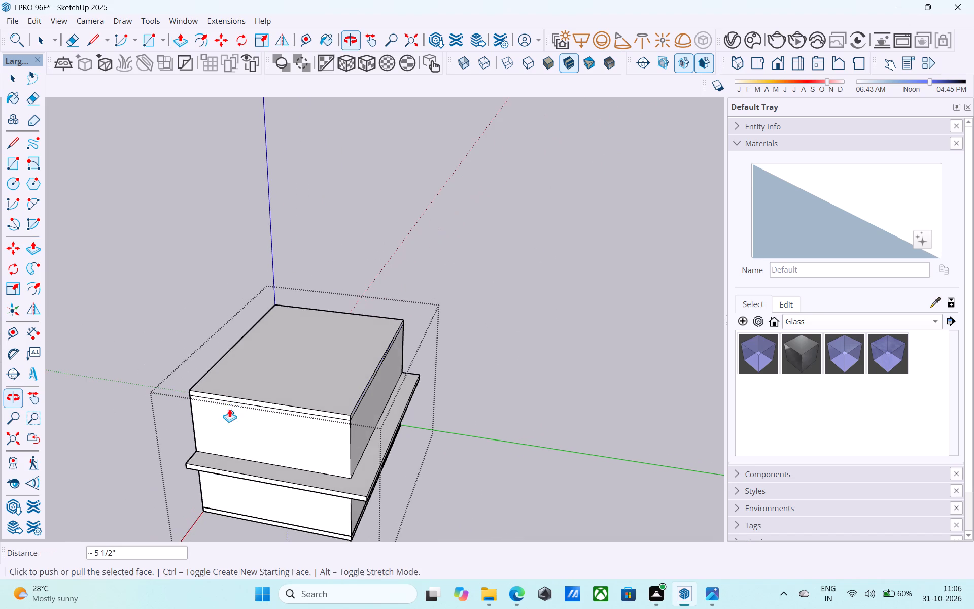
pyautogui.scroll(-4, 397, 351)
pyautogui.middleClick(405, 353)
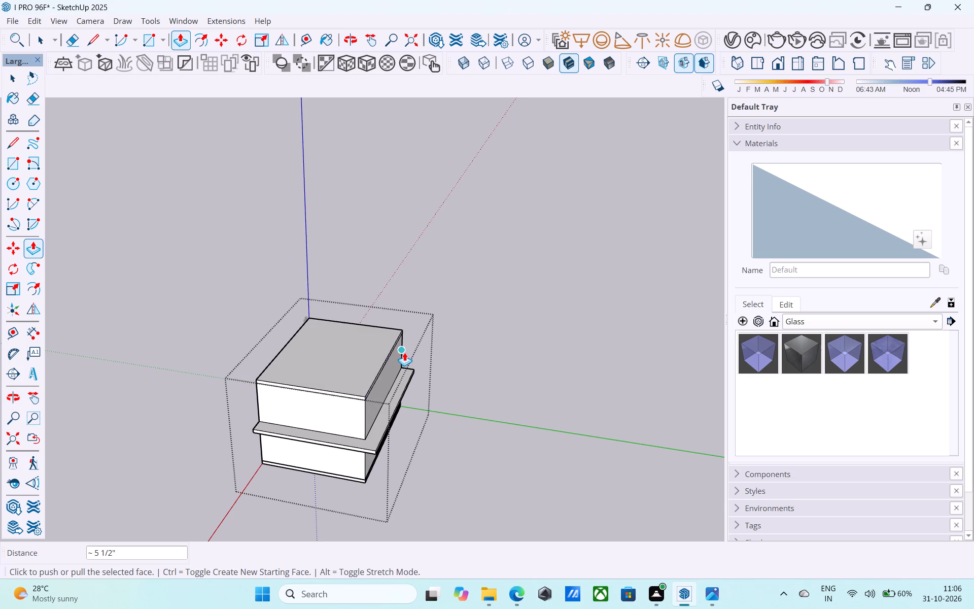
pyautogui.scroll(-4, 480, 313)
pyautogui.moveTo(480, 313); pyautogui.dragTo(449, 414, button='middle')
pyautogui.scroll(4, 393, 379)
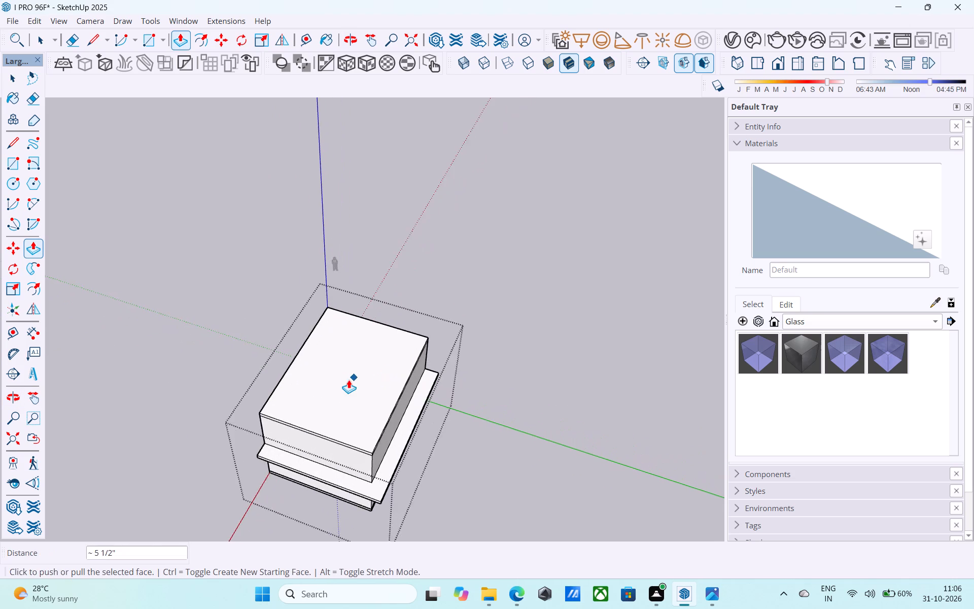
pyautogui.scroll(8, 349, 380)
# Push/Pull two adjacent sides of the top slab outward 2' to overhang the walls, matching the sides with the lower overhang.
pyautogui.press('space')
pyautogui.scroll(-5, 338, 391)
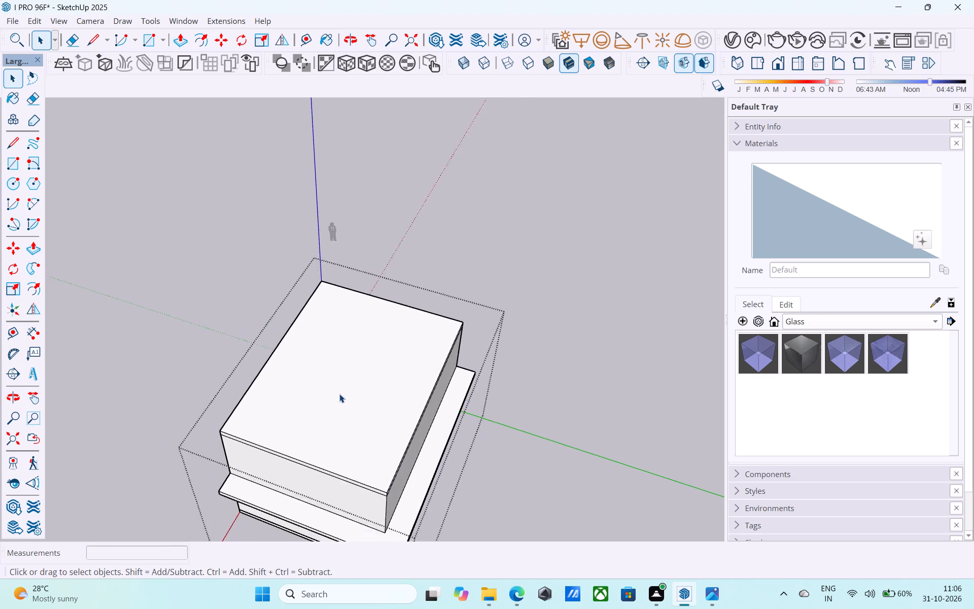
pyautogui.moveTo(340, 399); pyautogui.dragTo(358, 335, button='middle')
pyautogui.scroll(5, 369, 365)
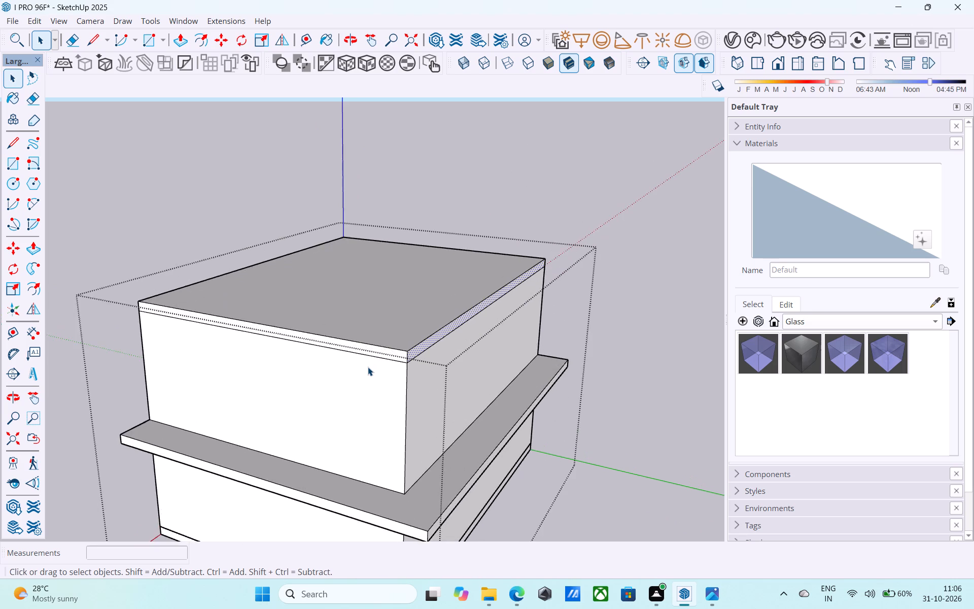
pyautogui.scroll(5, 367, 367)
pyautogui.click(385, 343)
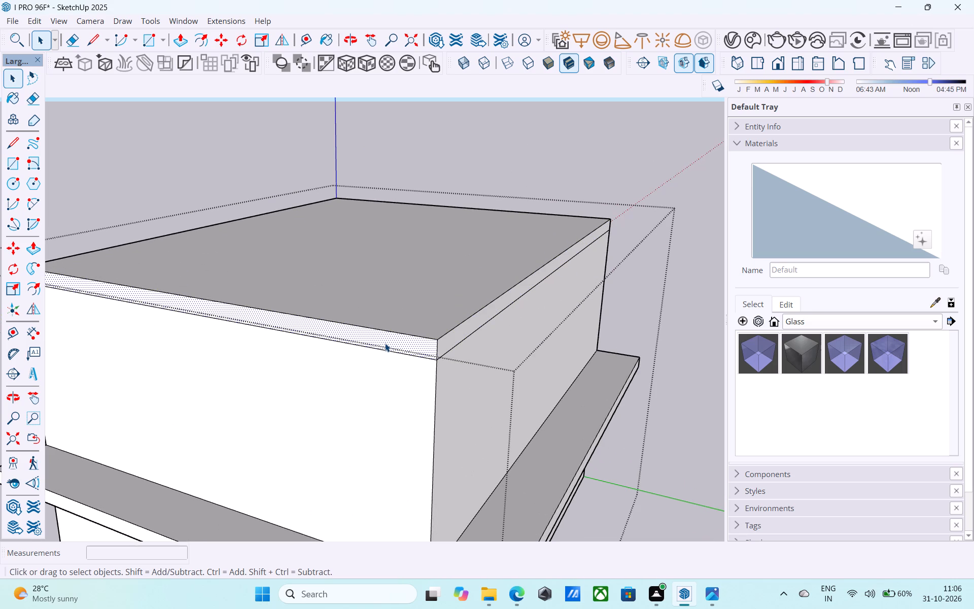
pyautogui.press('p')
pyautogui.click(385, 343)
pyautogui.press('2')
pyautogui.press("'")
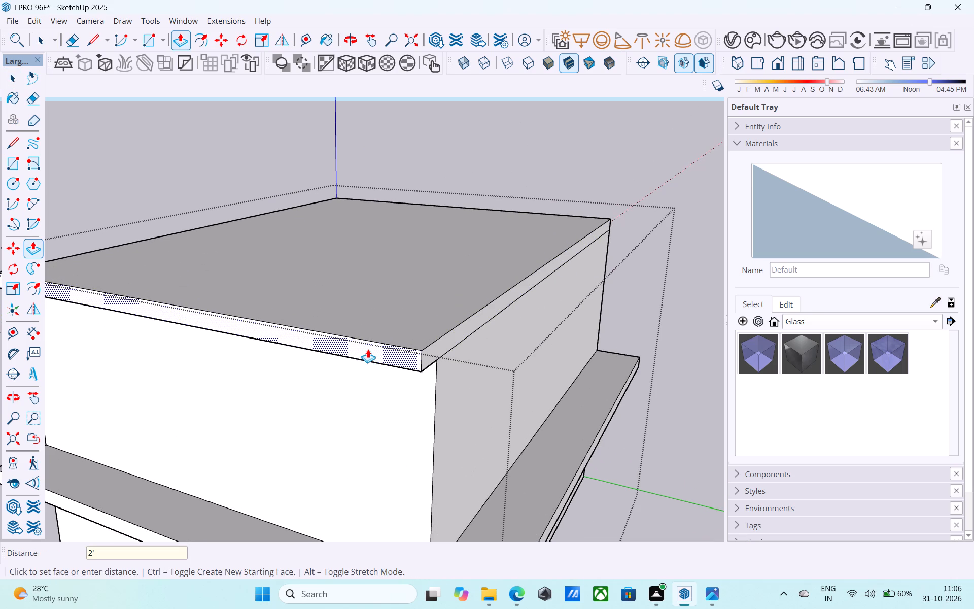
pyautogui.press('Return')
pyautogui.doubleClick(429, 350)
pyautogui.press('space')
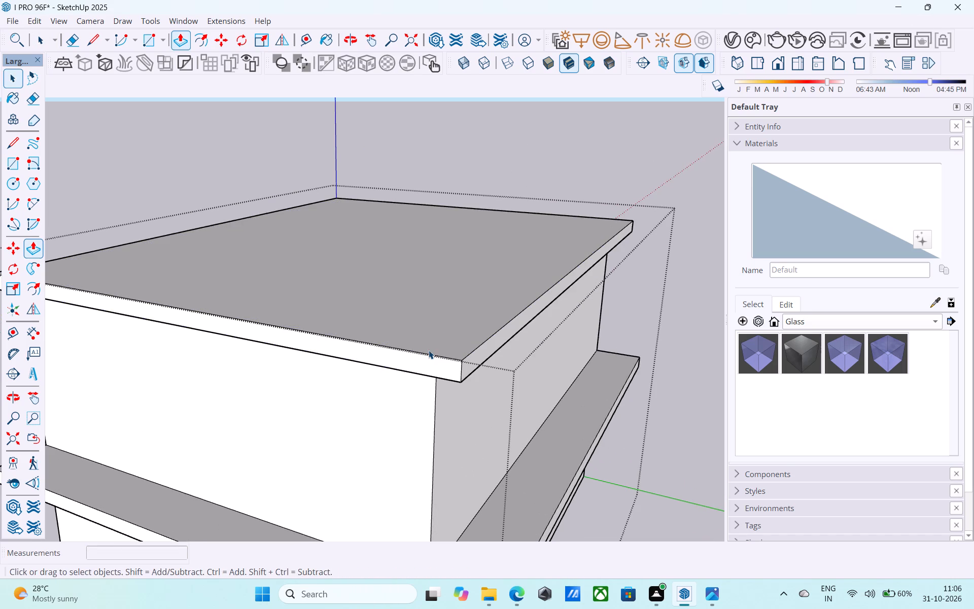
# Draw a vertical line from the wall corner under the top slab's overhang up to the slab's top face.
pyautogui.moveTo(429, 350); pyautogui.dragTo(426, 169, button='middle')
pyautogui.press('l')
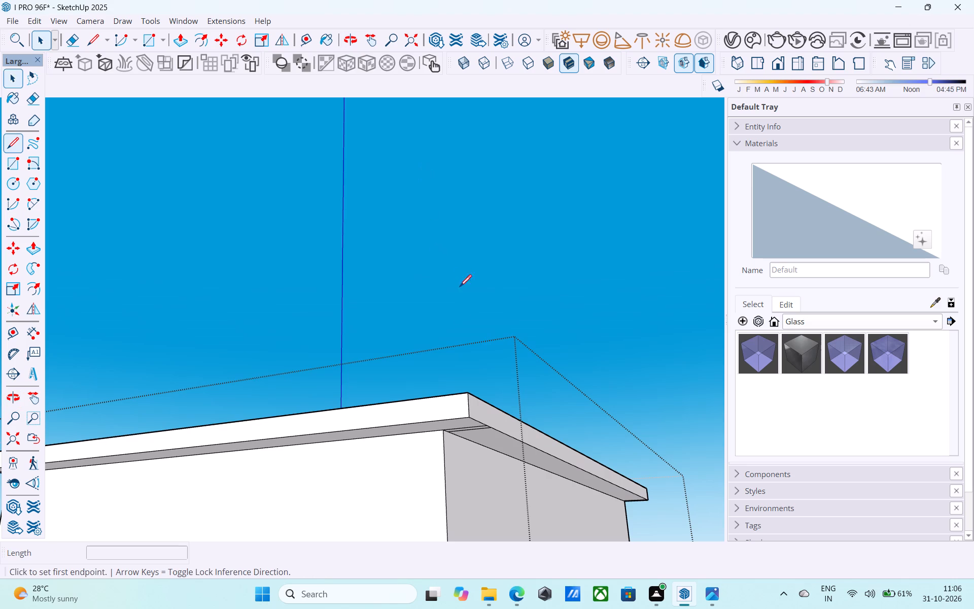
pyautogui.click(439, 429)
pyautogui.moveTo(455, 313); pyautogui.dragTo(469, 442, button='middle')
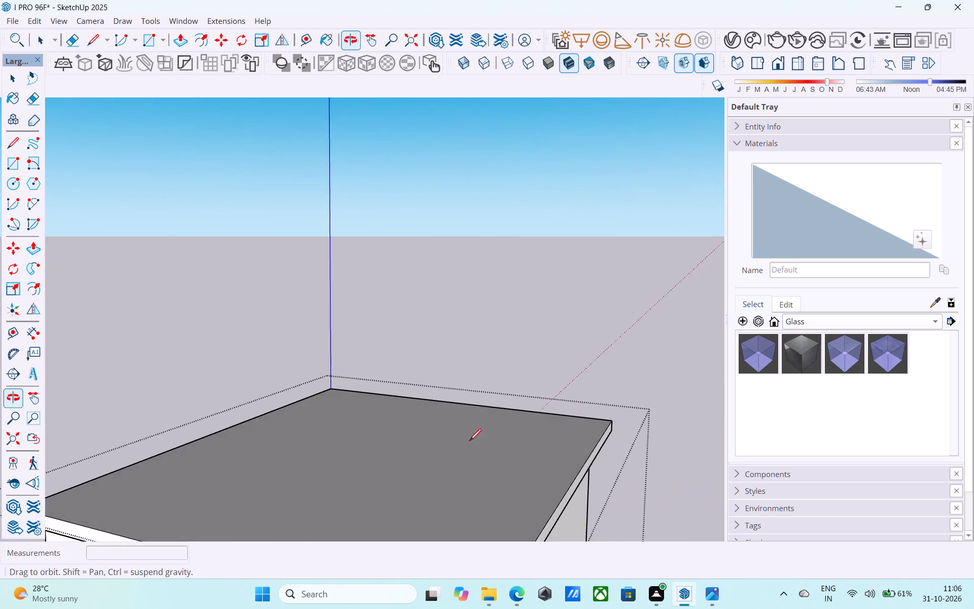
pyautogui.scroll(-8, 465, 424)
pyautogui.scroll(13, 472, 470)
pyautogui.moveTo(451, 492); pyautogui.dragTo(431, 500, button='middle')
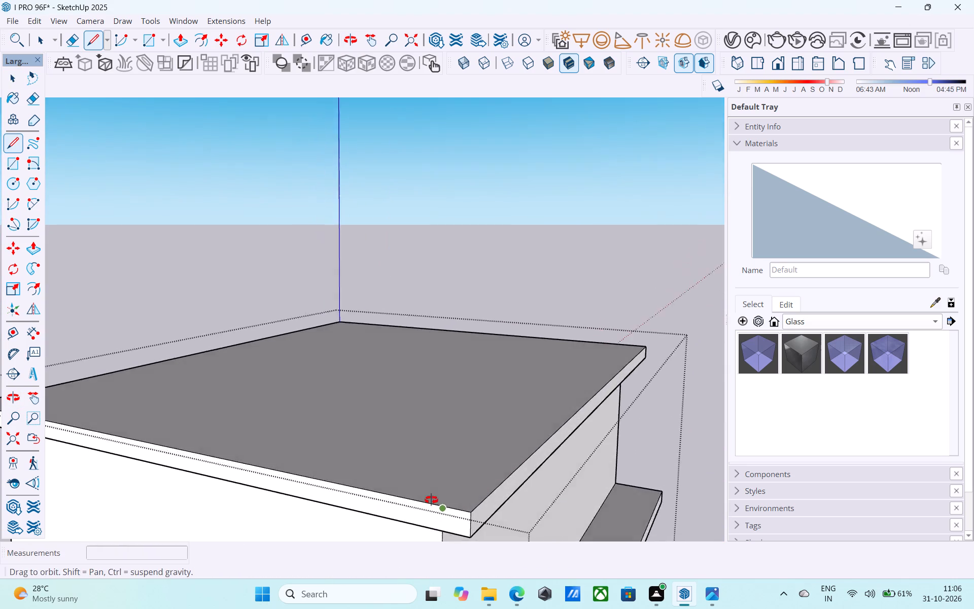
pyautogui.moveTo(431, 500); pyautogui.dragTo(358, 557, button='middle')
pyautogui.scroll(1, 358, 557)
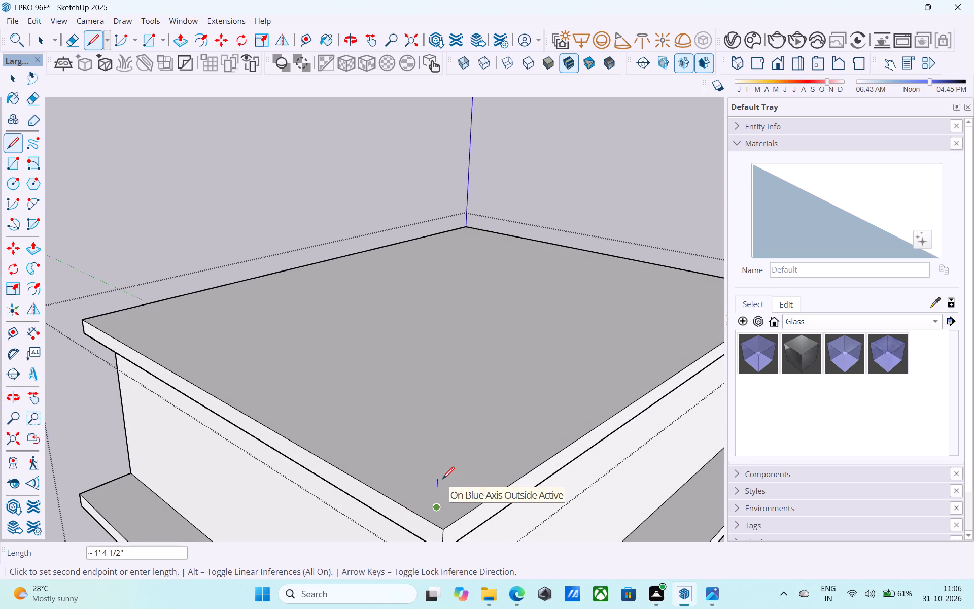
pyautogui.click(441, 482)
# Draw a 40' by 30' rectangle on the slab's top face, from the vertical line's top end to the diagonally opposite slab corner.
pyautogui.press('r')
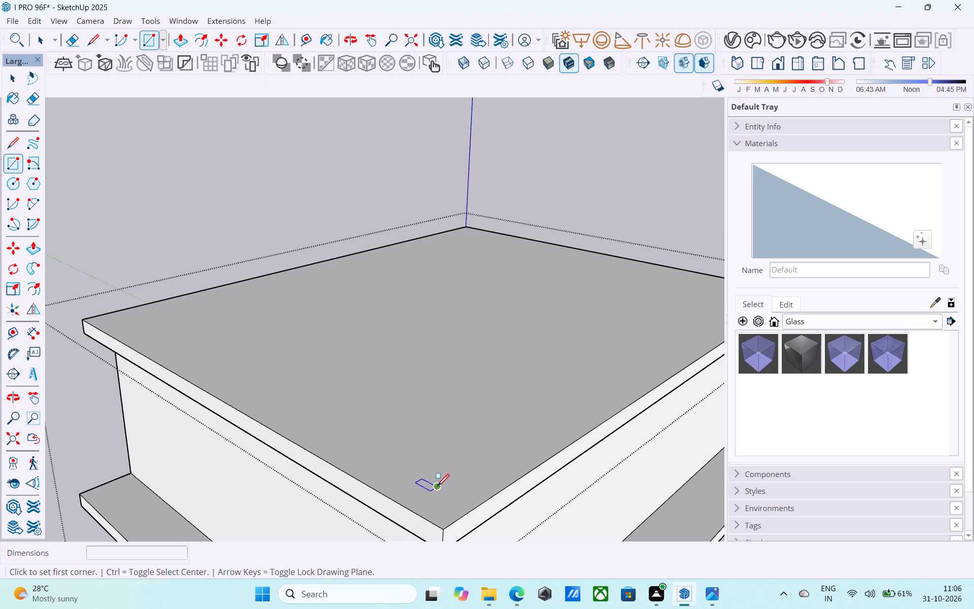
pyautogui.click(437, 487)
pyautogui.click(465, 227)
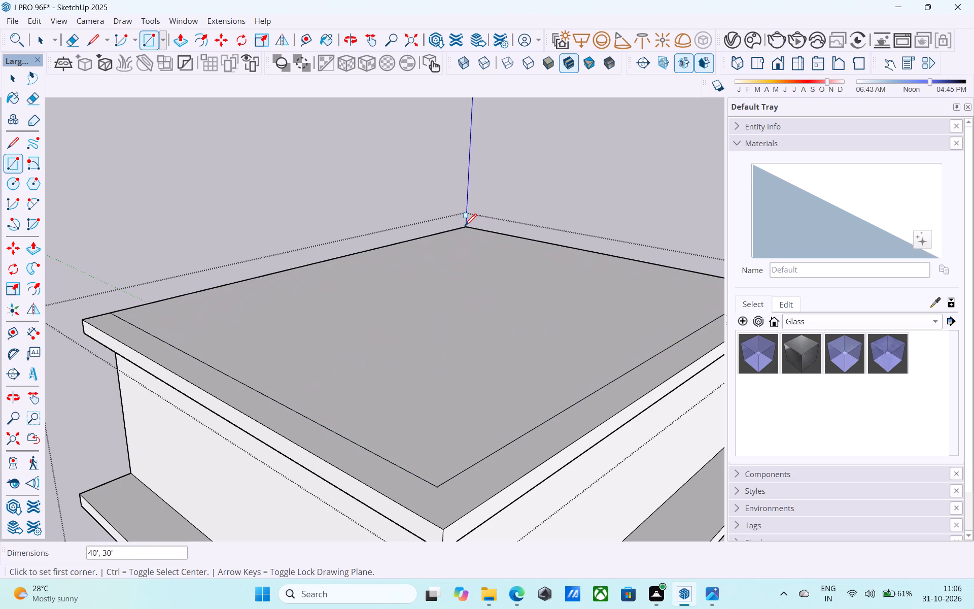
# Offset the 40' by 30' rectangle on the top slab inward by 6".
pyautogui.scroll(-5, 423, 273)
pyautogui.moveTo(409, 291); pyautogui.dragTo(429, 302, button='middle')
pyautogui.scroll(5, 420, 360)
pyautogui.press('space')
pyautogui.click(420, 360)
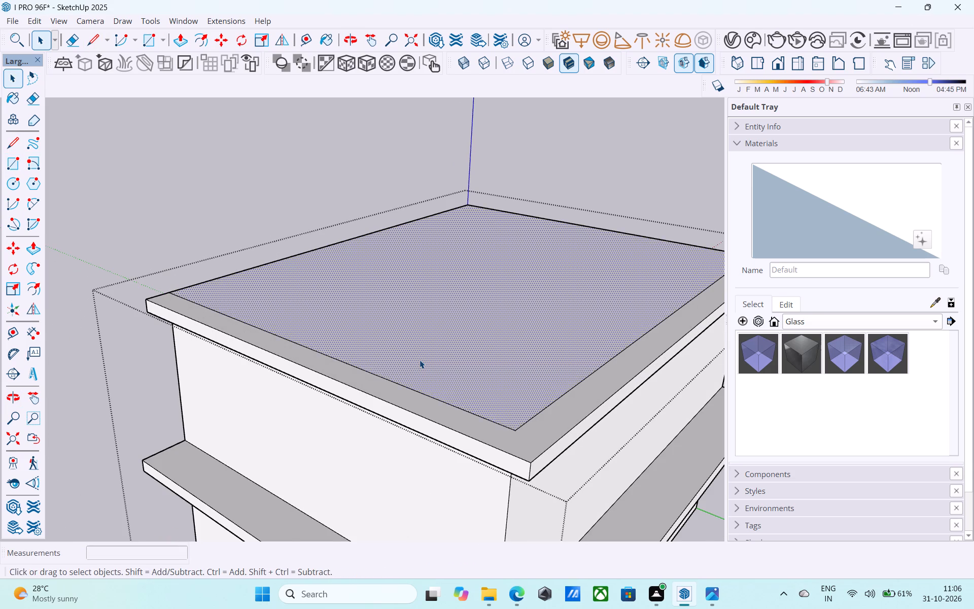
pyautogui.scroll(3, 420, 360)
pyautogui.press('f')
pyautogui.click(420, 360)
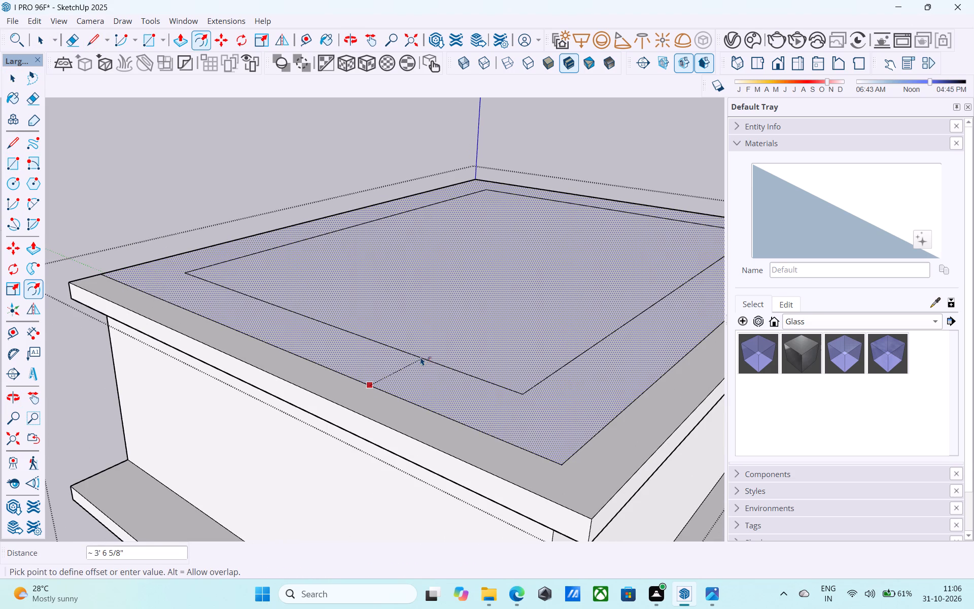
pyautogui.press('6')
pyautogui.hotkey('shift', '"')
pyautogui.press('Return')
pyautogui.press('space')
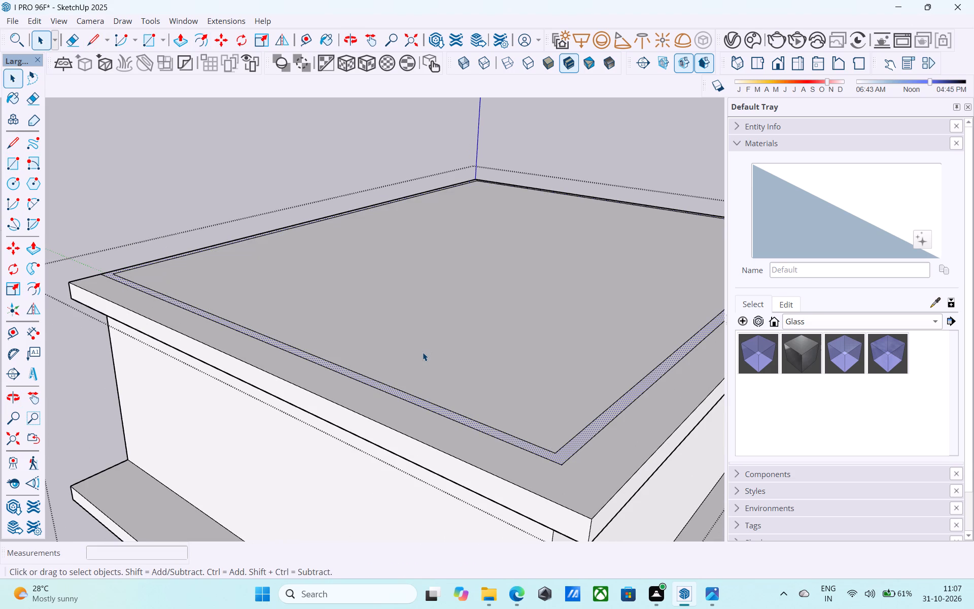
# Push/Pull the 6" border on the top slab upward 12' to form the top storey's walls.
pyautogui.press('p')
pyautogui.click(423, 352)
pyautogui.scroll(-10, 427, 284)
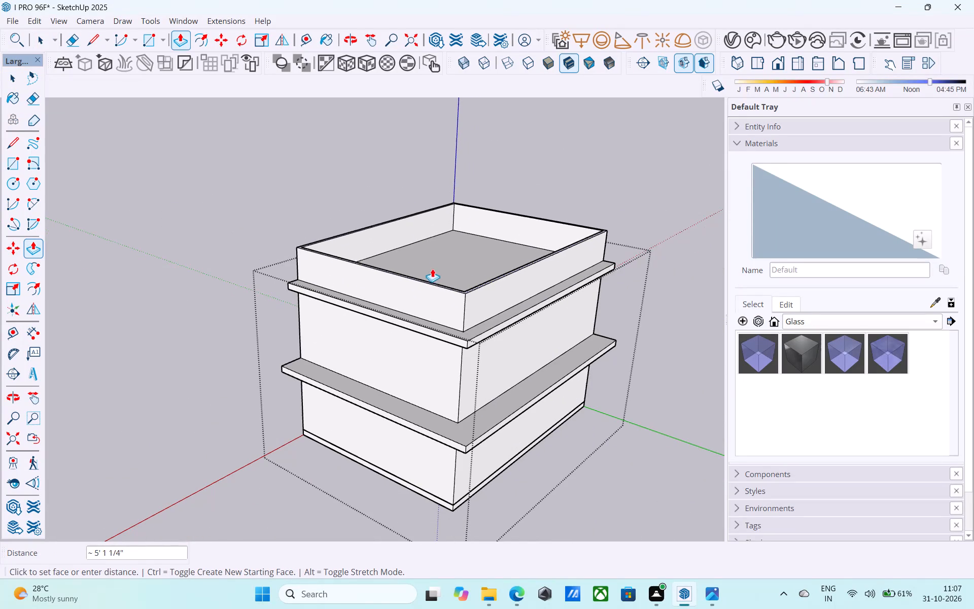
pyautogui.write("12'")
pyautogui.press('Return')
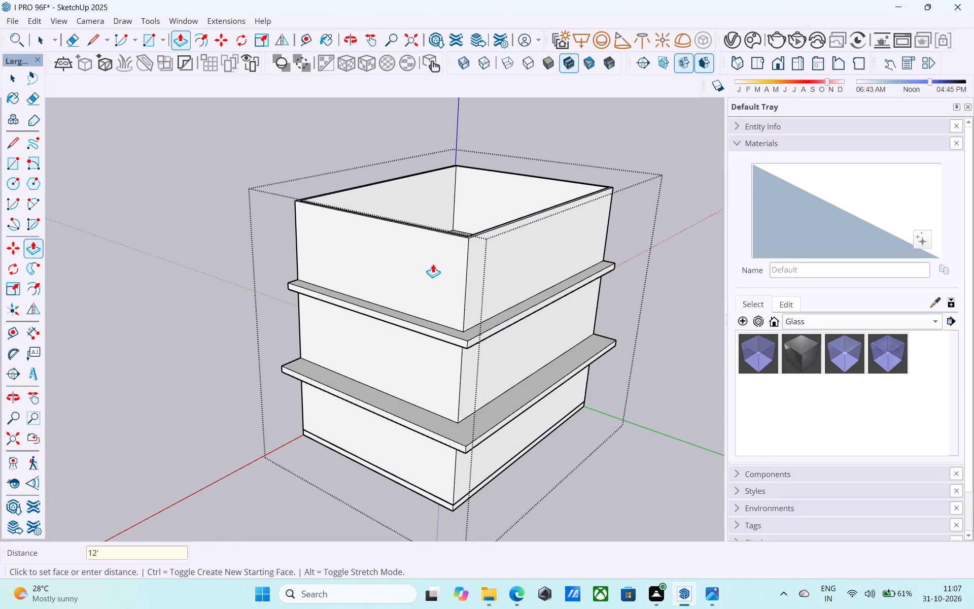
# Draw a 29' by 39' rectangle across the top of the new walls, between diagonally opposite inner corners.
pyautogui.scroll(1, 433, 264)
pyautogui.scroll(-2, 329, 258)
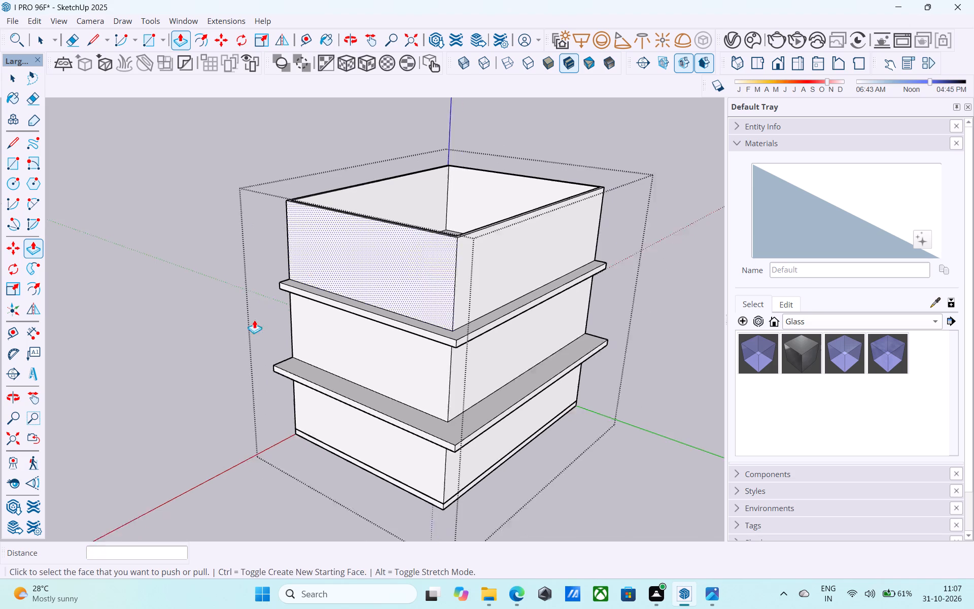
pyautogui.scroll(-1, 254, 320)
pyautogui.moveTo(243, 334); pyautogui.dragTo(241, 381, button='middle')
pyautogui.scroll(-4, 235, 371)
pyautogui.moveTo(232, 371); pyautogui.dragTo(286, 358, button='middle')
pyautogui.scroll(4, 385, 264)
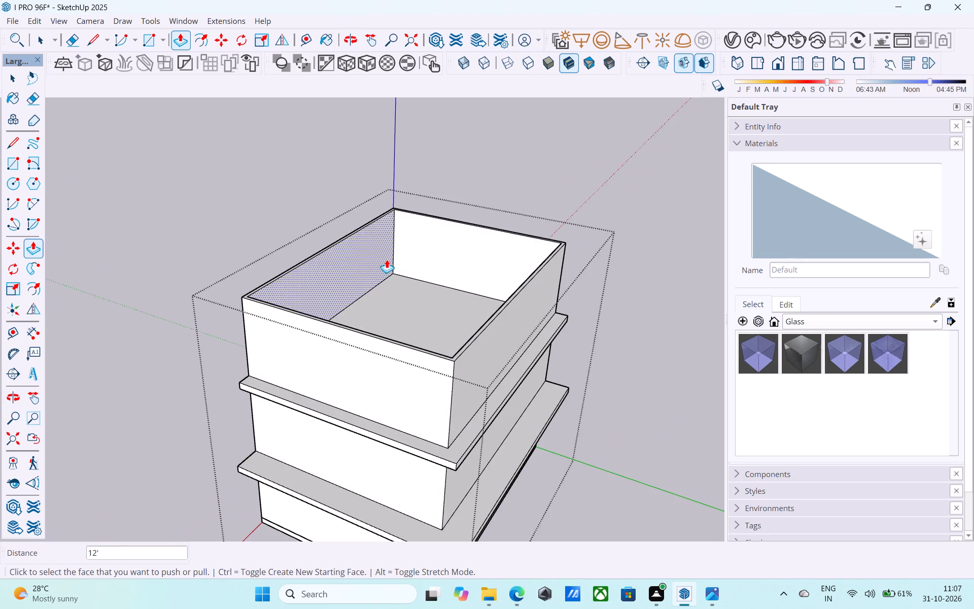
pyautogui.moveTo(402, 252); pyautogui.dragTo(462, 313, button='middle')
pyautogui.moveTo(454, 301); pyautogui.dragTo(427, 294, button='middle')
pyautogui.middleClick(427, 294)
pyautogui.press('space')
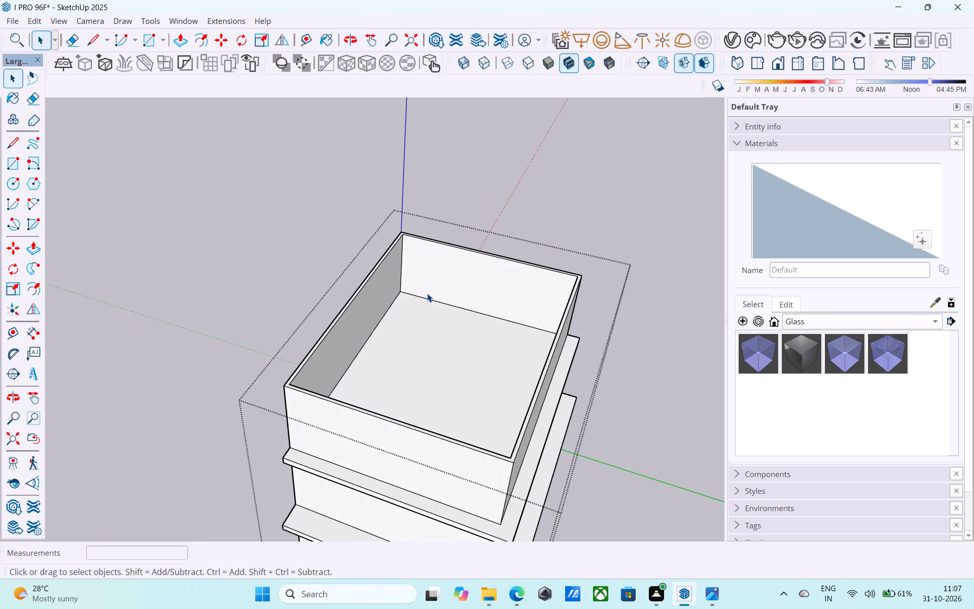
pyautogui.press('r')
pyautogui.scroll(6, 407, 234)
pyautogui.click(403, 235)
pyautogui.scroll(-2, 385, 191)
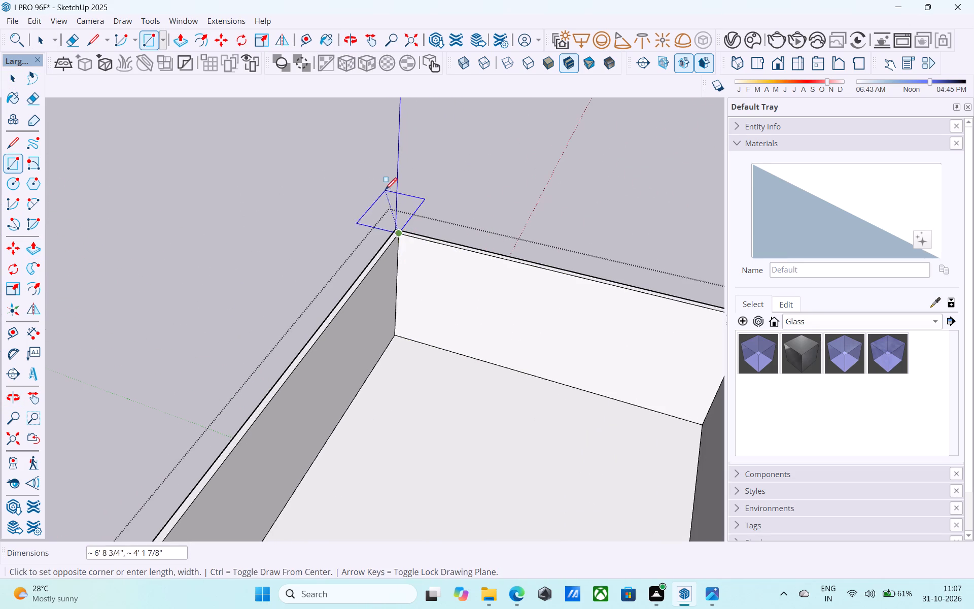
pyautogui.scroll(-7, 385, 191)
pyautogui.scroll(5, 470, 432)
pyautogui.click(514, 421)
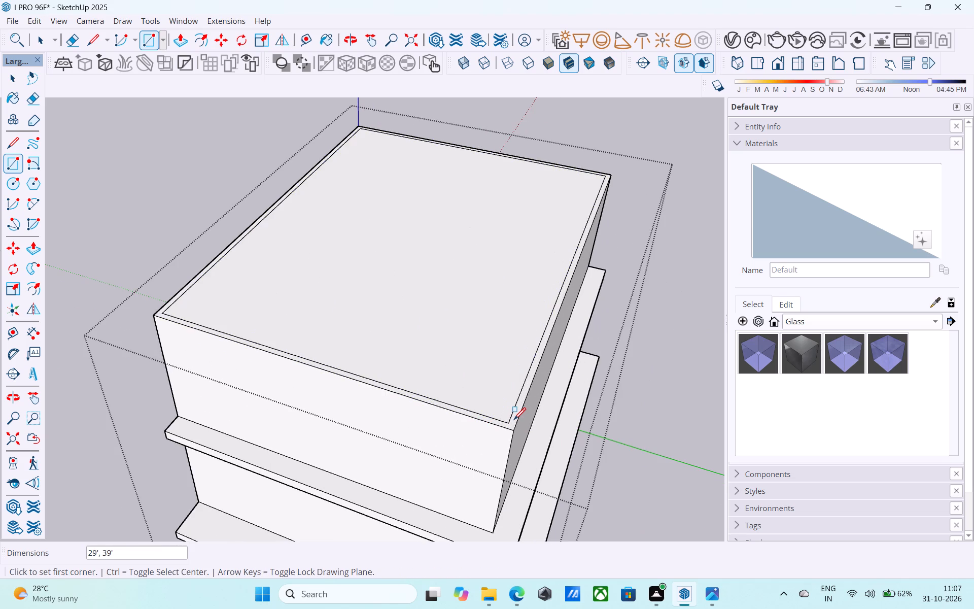
# Reverse the new rectangular face that closes the top of the walls.
pyautogui.moveTo(514, 419); pyautogui.dragTo(396, 402, button='middle')
pyautogui.scroll(-4, 368, 412)
pyautogui.moveTo(368, 413); pyautogui.dragTo(396, 412, button='middle')
pyautogui.scroll(2, 396, 412)
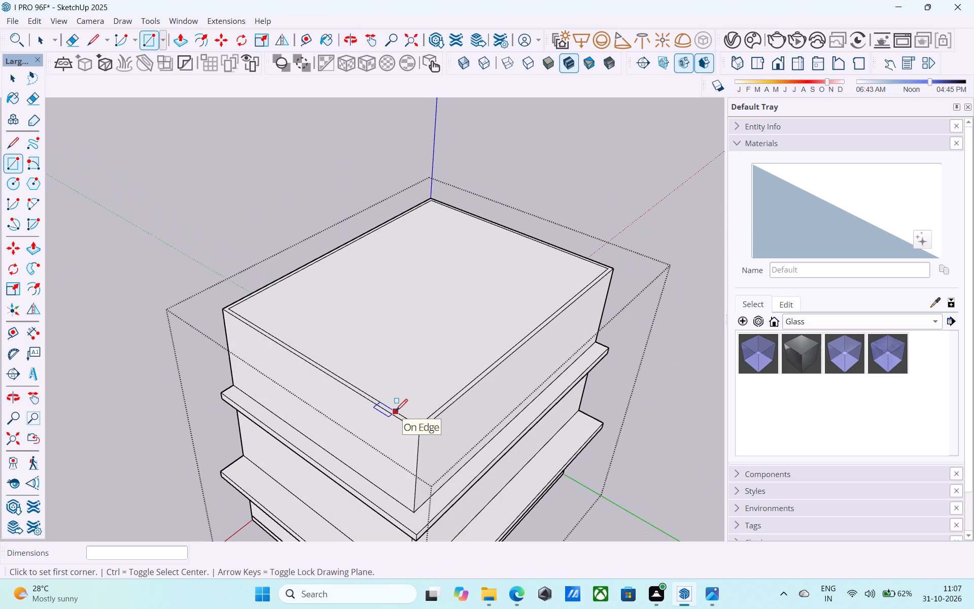
pyautogui.scroll(3, 396, 412)
pyautogui.press('space')
pyautogui.click(421, 378)
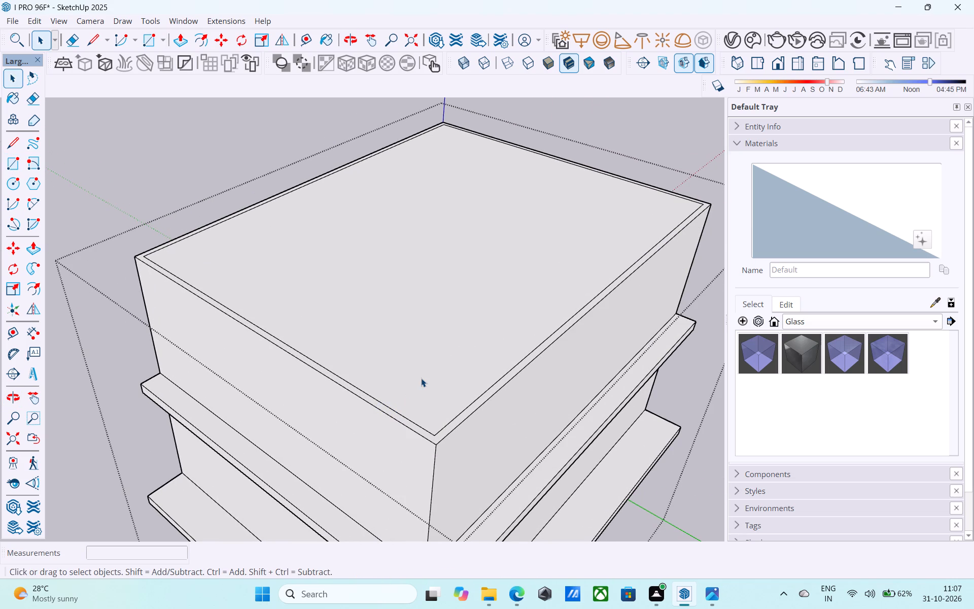
pyautogui.rightClick(421, 378)
pyautogui.click(446, 246)
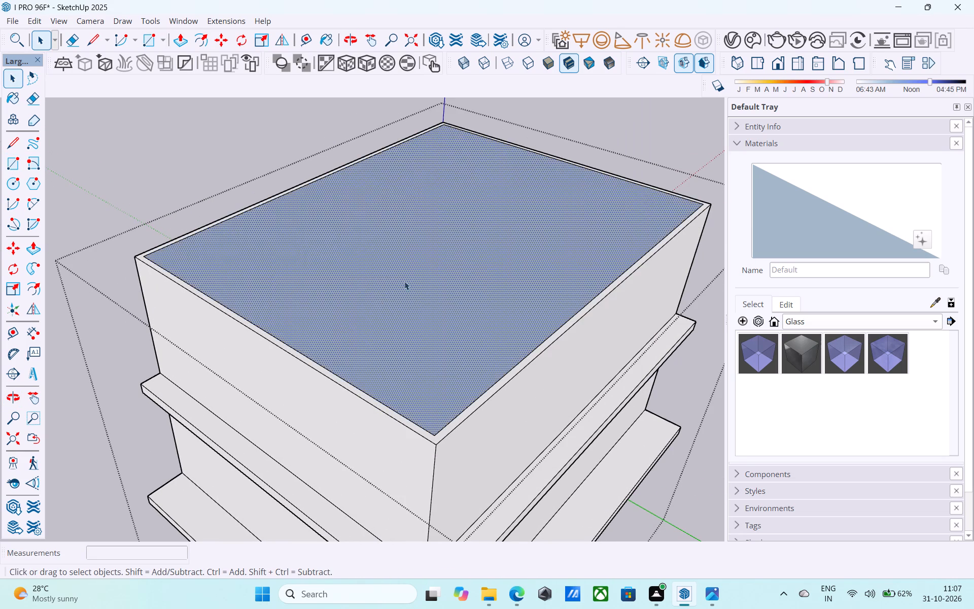
# Examine the building's stacked storeys and overhanging slabs from low side views and from above.
pyautogui.scroll(-6, 335, 329)
pyautogui.moveTo(329, 333); pyautogui.dragTo(593, 105, button='middle')
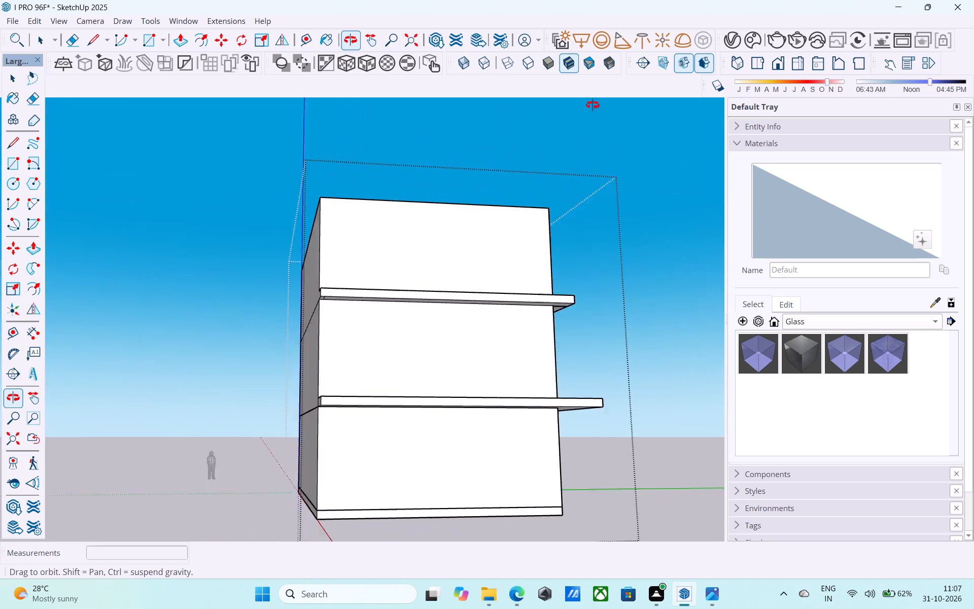
pyautogui.moveTo(593, 105); pyautogui.dragTo(631, 91, button='middle')
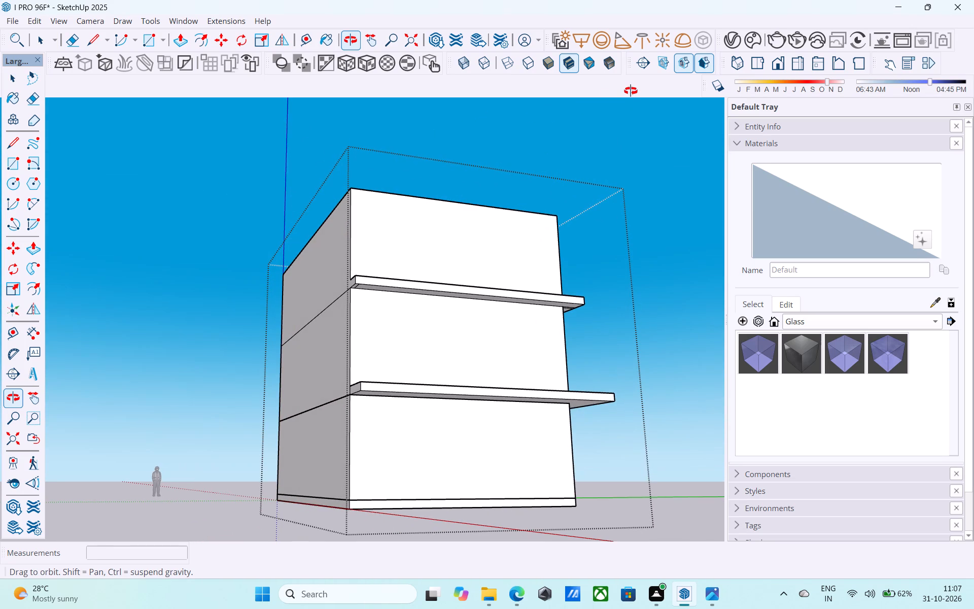
pyautogui.moveTo(631, 91); pyautogui.dragTo(623, 147, button='middle')
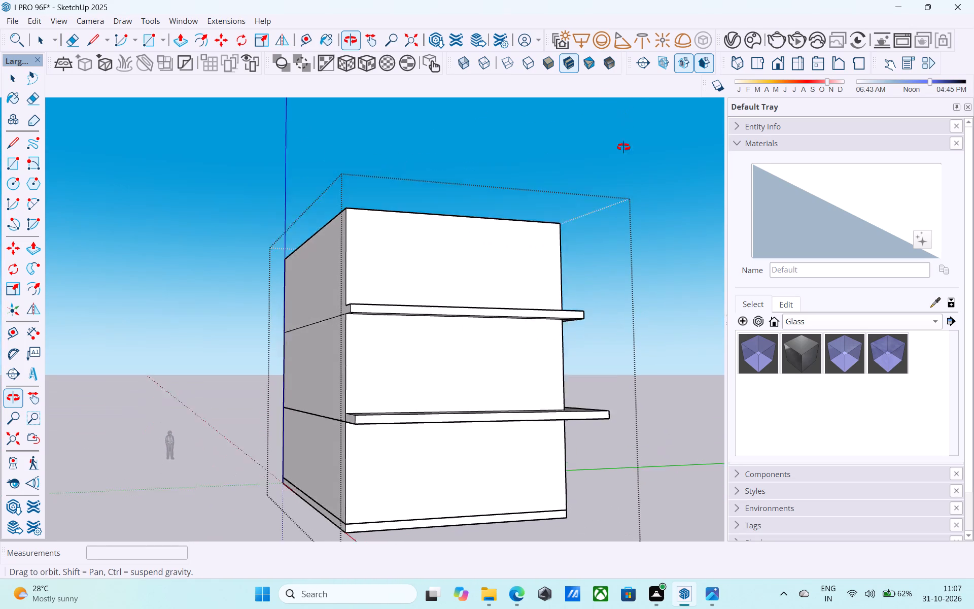
pyautogui.moveTo(623, 147); pyautogui.dragTo(531, 204, button='middle')
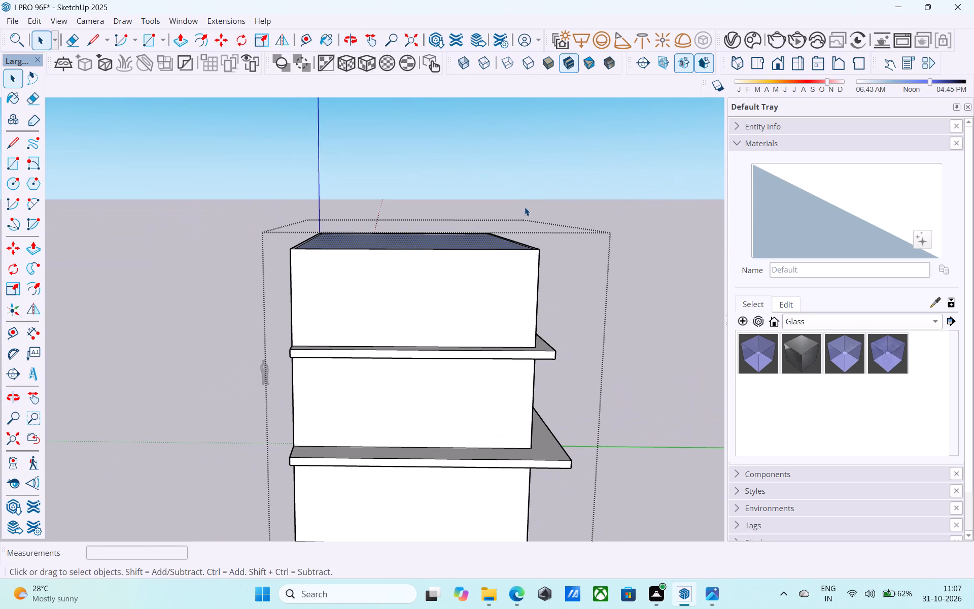
pyautogui.moveTo(520, 210); pyautogui.dragTo(453, 306, button='middle')
pyautogui.moveTo(357, 312); pyautogui.dragTo(327, 352, button='middle')
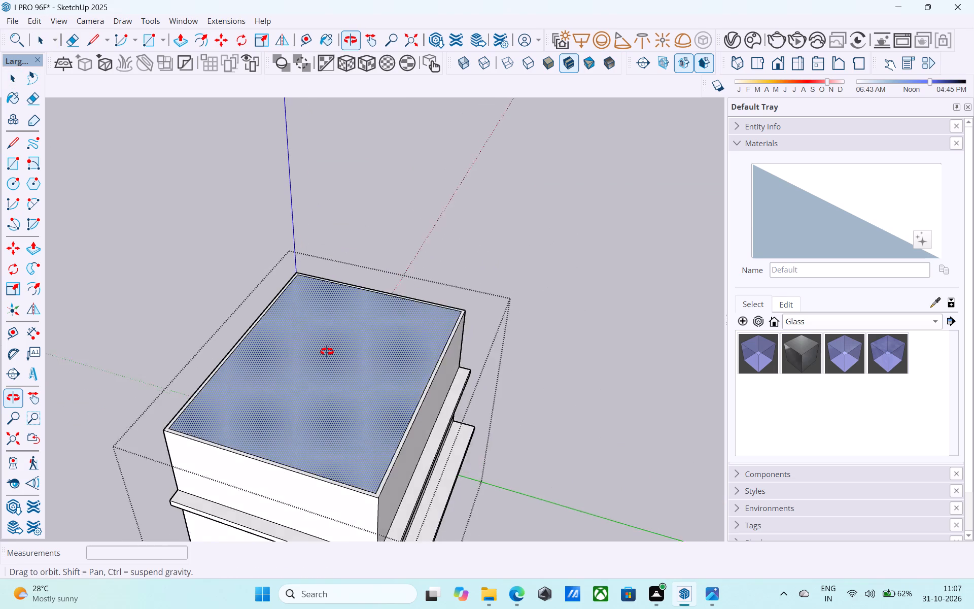
pyautogui.moveTo(327, 352); pyautogui.dragTo(297, 357, button='middle')
# Draw a 1' vertical line up from the top face's inner corner near the blue axis.
pyautogui.press('l')
pyautogui.scroll(13, 270, 289)
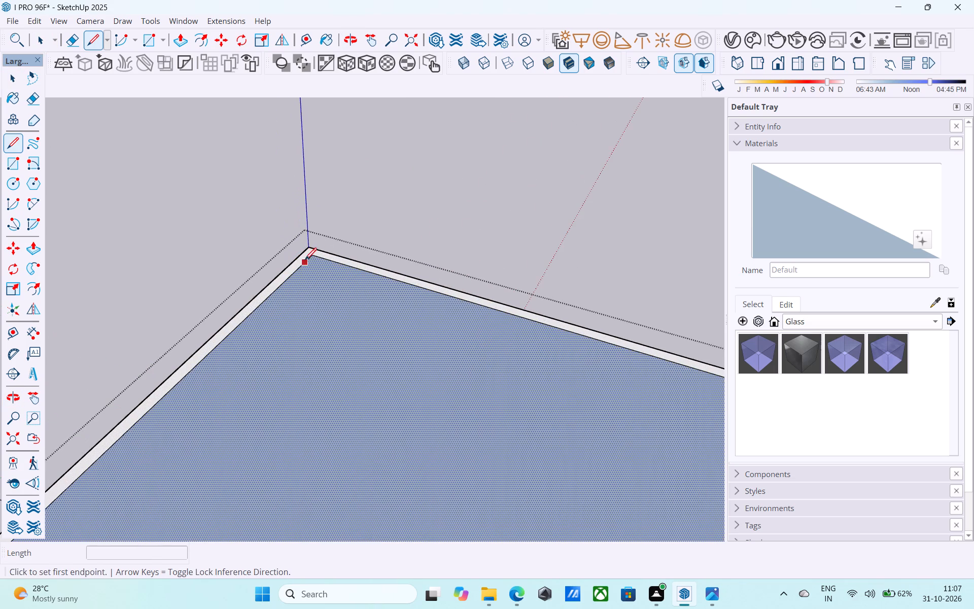
pyautogui.click(316, 257)
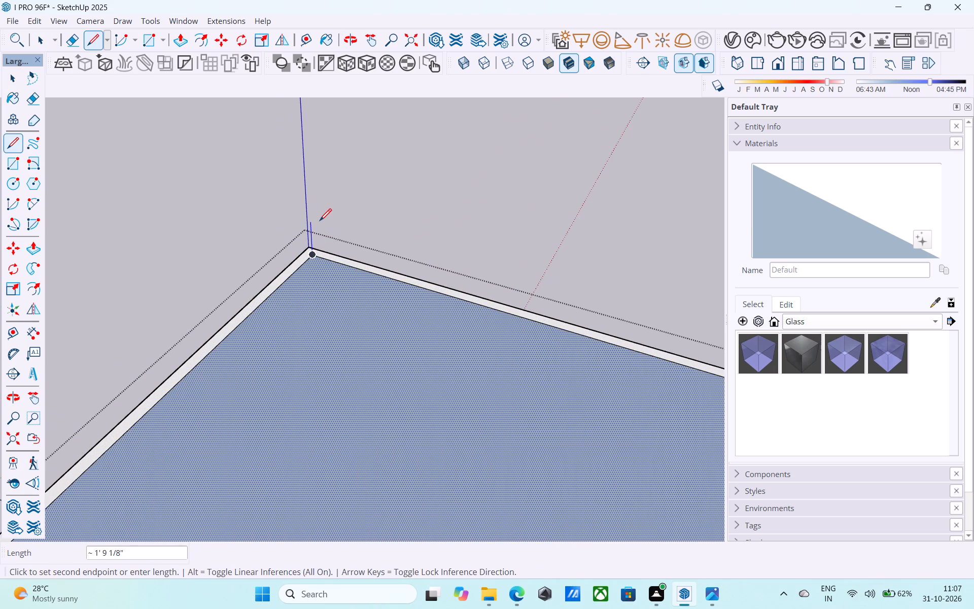
pyautogui.write("1'")
pyautogui.press('Return')
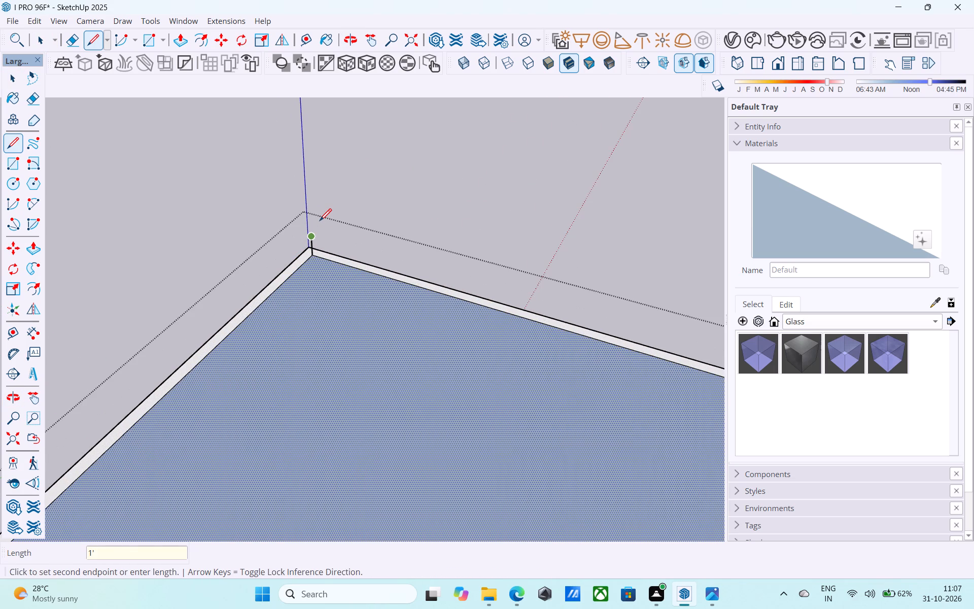
# Draw a 1' vertical line up from the diagonally opposite inner corner of the top face.
pyautogui.scroll(-13, 320, 218)
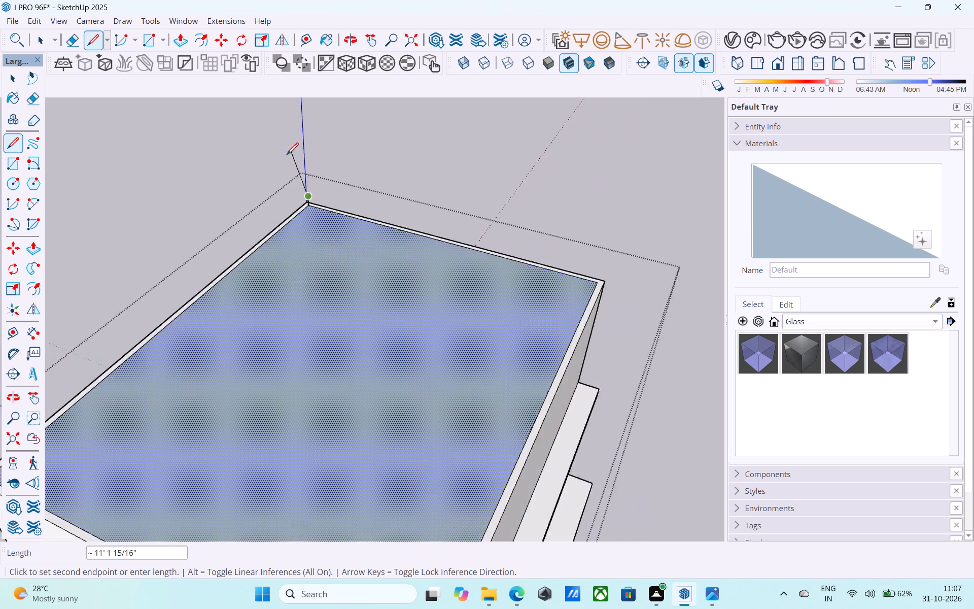
pyautogui.scroll(-1, 287, 156)
pyautogui.moveTo(297, 234); pyautogui.dragTo(293, 188, button='middle')
pyautogui.scroll(10, 323, 309)
pyautogui.press('l')
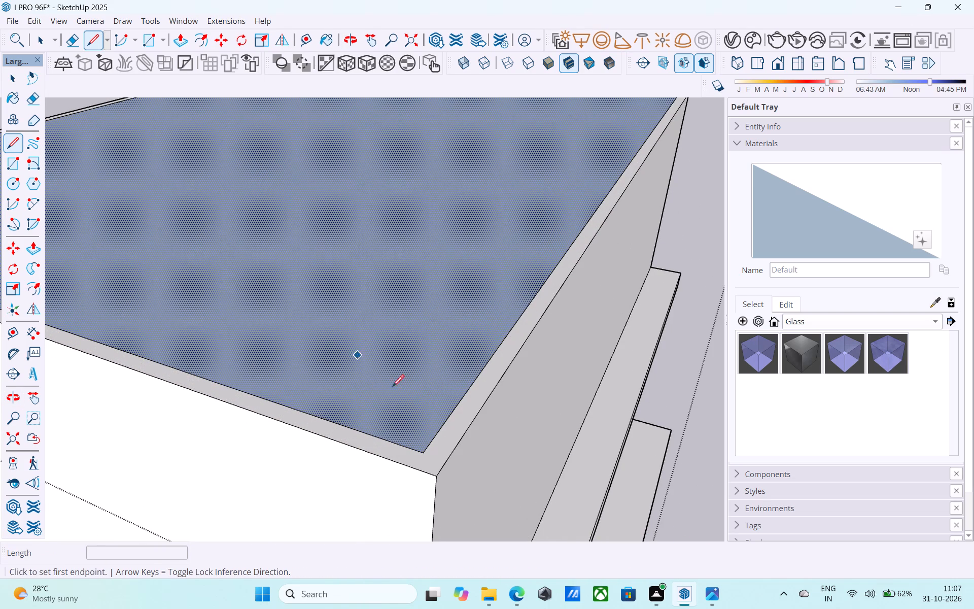
pyautogui.click(424, 447)
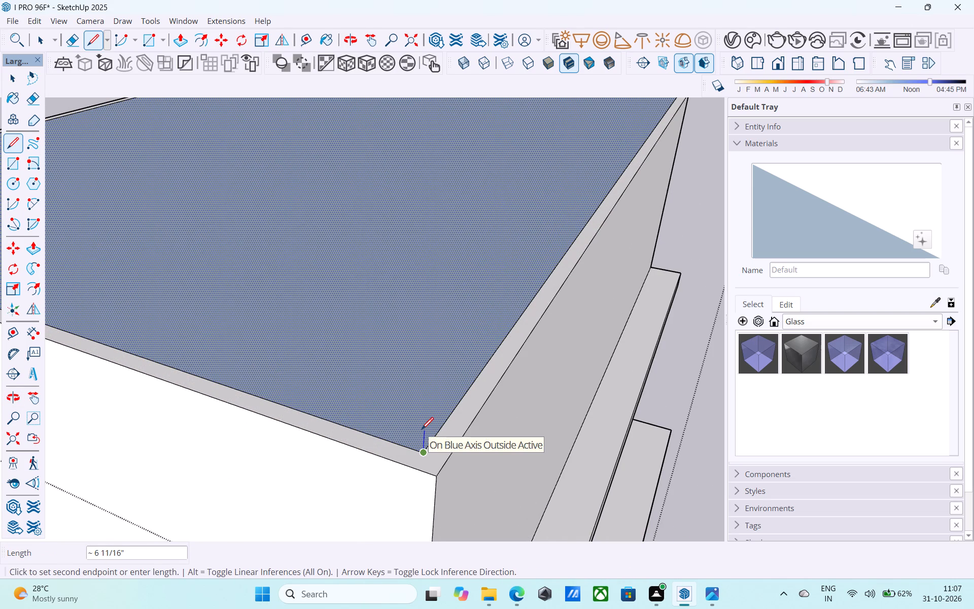
pyautogui.write("1'")
pyautogui.press('Return')
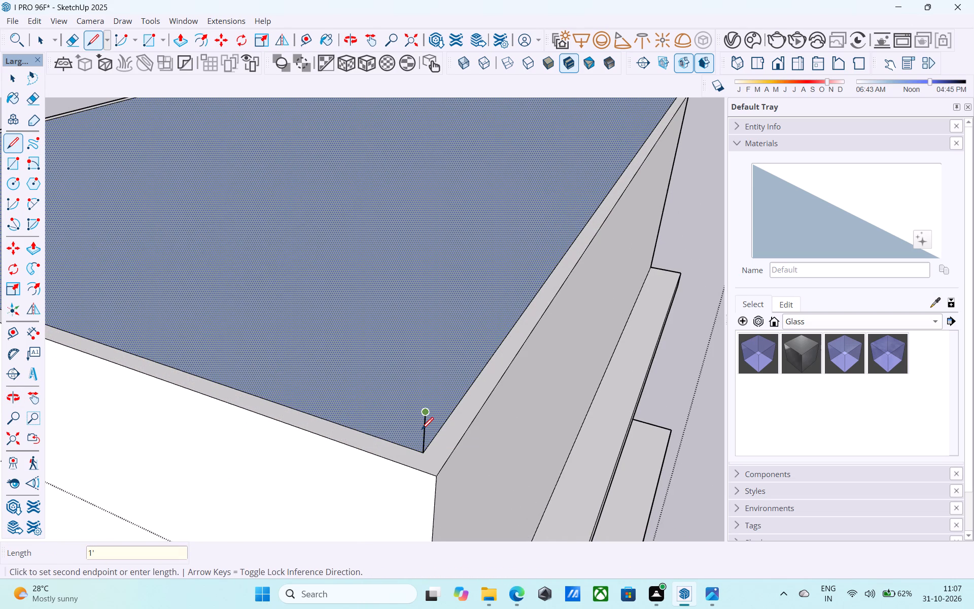
# Draw a horizontal rectangle between the upper ends of the two 1' vertical lines, raised above the top face.
pyautogui.press('r')
pyautogui.scroll(-11, 420, 430)
pyautogui.moveTo(353, 379); pyautogui.dragTo(368, 318, button='middle')
pyautogui.scroll(10, 327, 195)
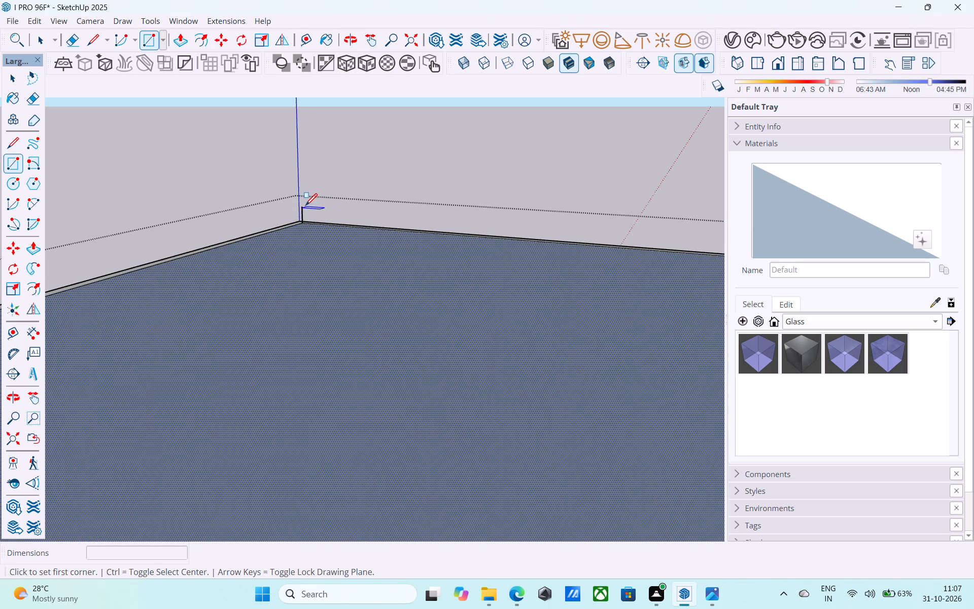
pyautogui.click(304, 206)
pyautogui.scroll(-9, 305, 180)
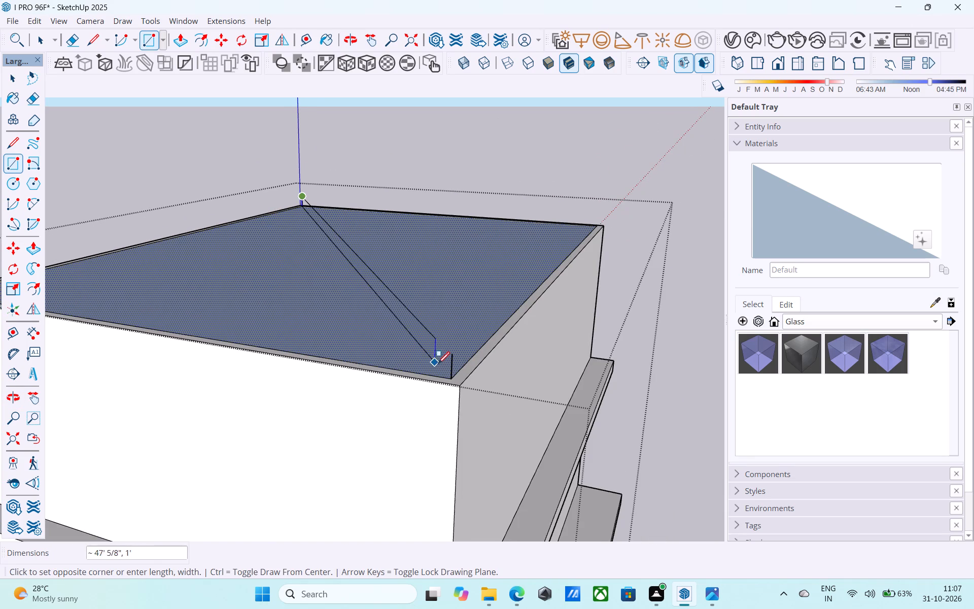
pyautogui.click(453, 355)
# Draw a 1' vertical line joining the top face to the raised rectangle at one of the open corners.
pyautogui.scroll(-8, 526, 338)
pyautogui.moveTo(544, 326); pyautogui.dragTo(682, 351, button='middle')
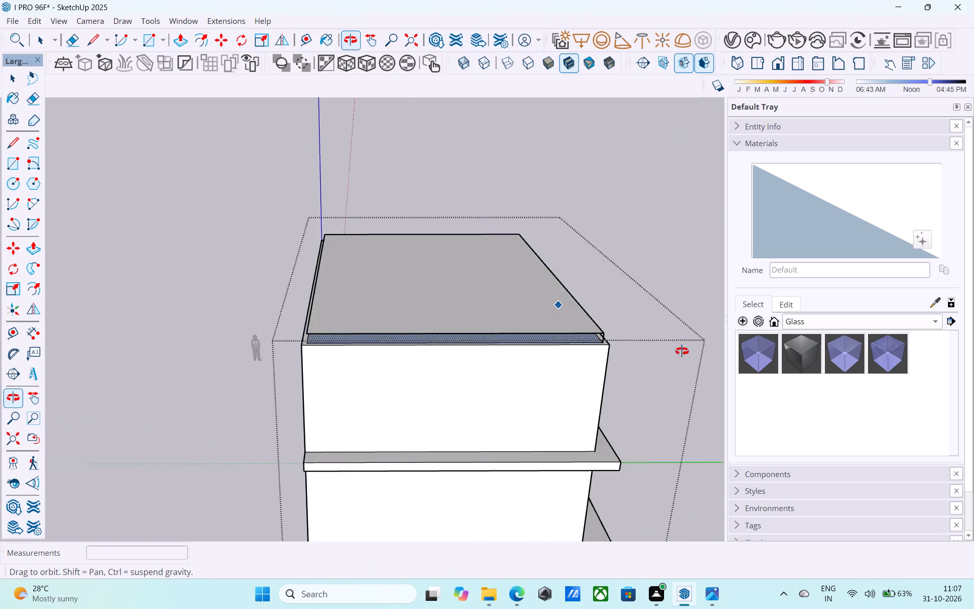
pyautogui.moveTo(682, 351); pyautogui.dragTo(683, 351, button='middle')
pyautogui.moveTo(428, 340); pyautogui.dragTo(461, 351, button='middle')
pyautogui.scroll(1, 429, 340)
pyautogui.scroll(4, 339, 382)
pyautogui.moveTo(333, 376); pyautogui.dragTo(360, 385, button='middle')
pyautogui.scroll(3, 360, 385)
pyautogui.press('l')
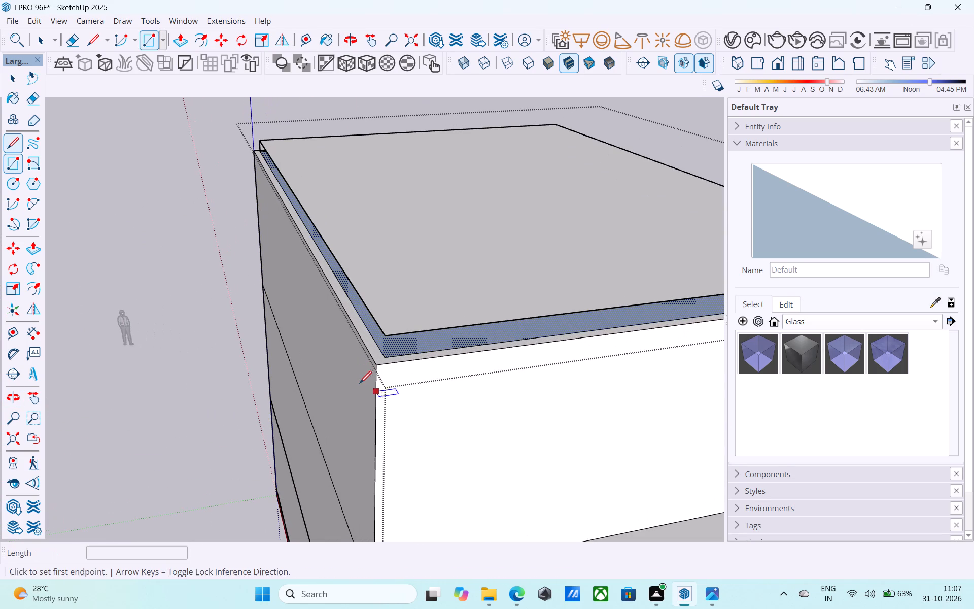
pyautogui.scroll(5, 381, 355)
pyautogui.click(384, 357)
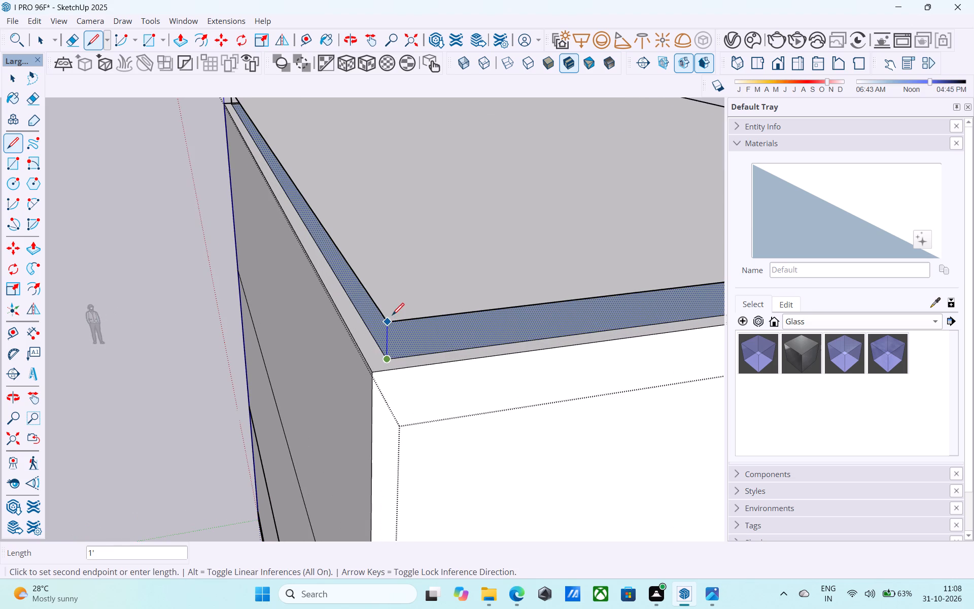
pyautogui.click(392, 316)
# Draw a 1' vertical line at the remaining open corner to close the sides under the raised rectangle.
pyautogui.scroll(-10, 343, 339)
pyautogui.moveTo(489, 323); pyautogui.dragTo(195, 325, button='middle')
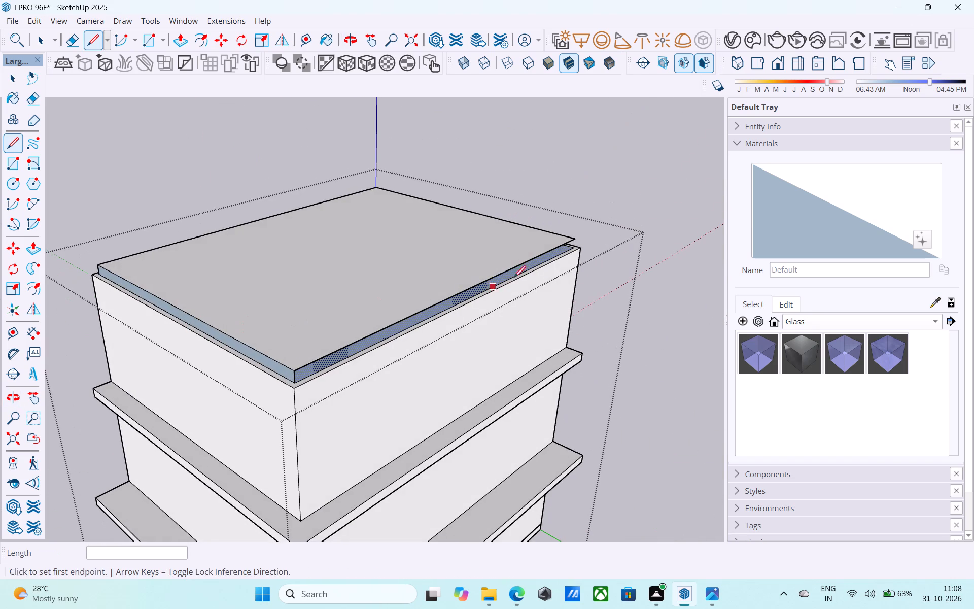
pyautogui.scroll(-5, 530, 280)
pyautogui.moveTo(529, 283); pyautogui.dragTo(327, 307, button='middle')
pyautogui.scroll(5, 385, 321)
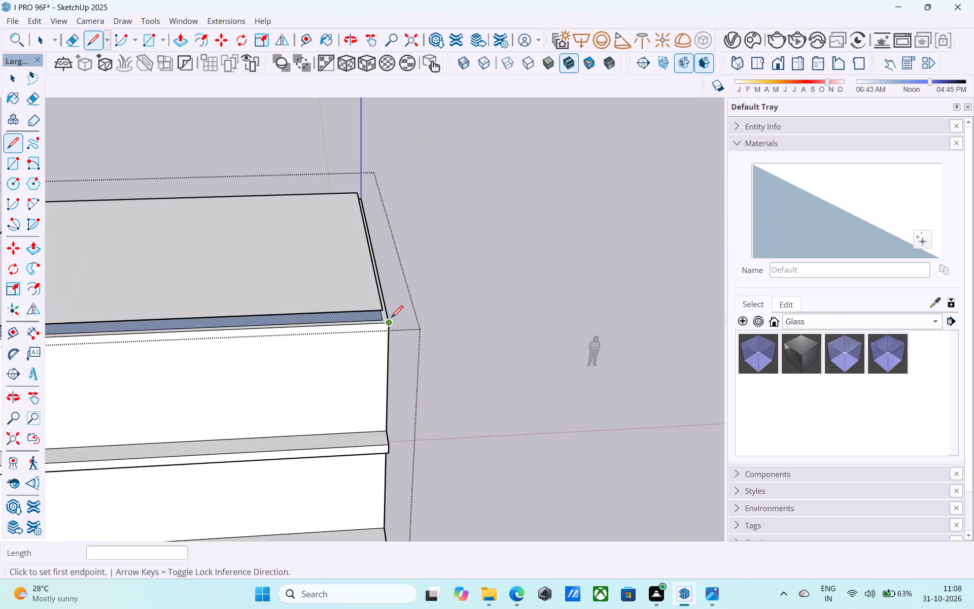
pyautogui.scroll(12, 391, 319)
pyautogui.click(380, 315)
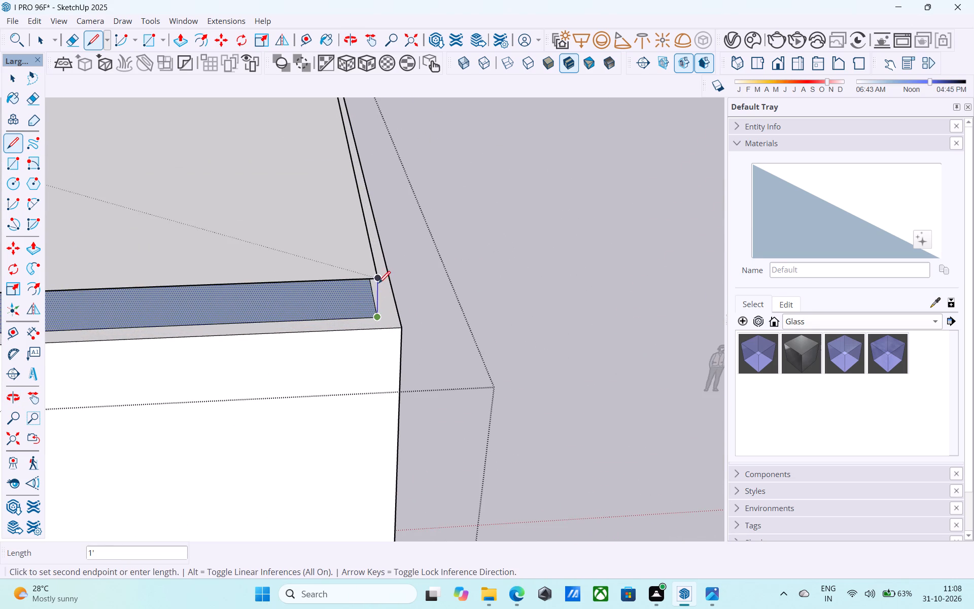
pyautogui.click(378, 282)
# Reverse two adjacent side faces of the raised roof block, on the sides with the slab overhangs.
pyautogui.scroll(-10, 554, 282)
pyautogui.moveTo(391, 322); pyautogui.dragTo(615, 293, button='middle')
pyautogui.moveTo(390, 346); pyautogui.dragTo(407, 347, button='middle')
pyautogui.scroll(9, 361, 348)
pyautogui.press('space')
pyautogui.click(330, 367)
pyautogui.rightClick(330, 367)
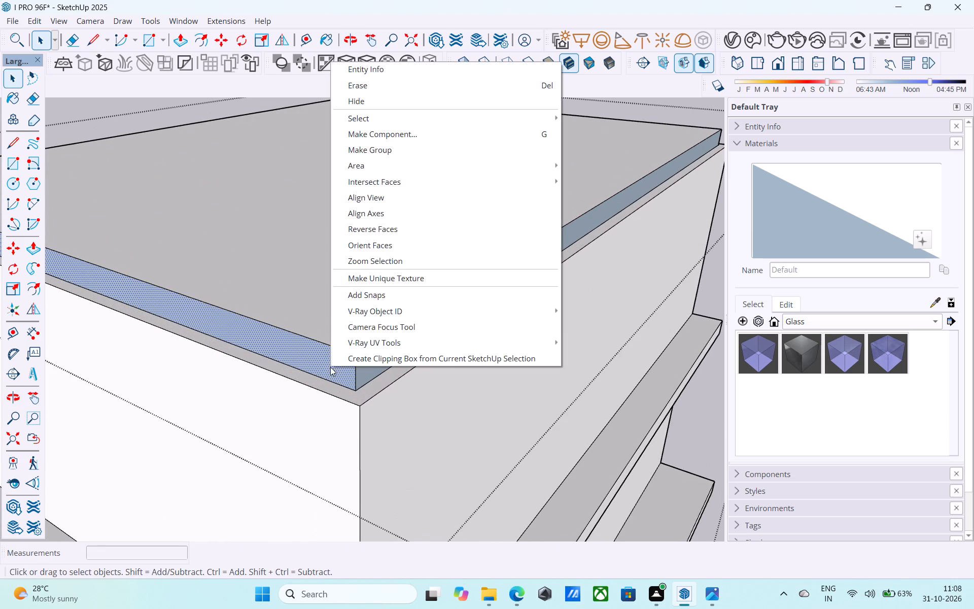
pyautogui.click(377, 230)
pyautogui.click(385, 347)
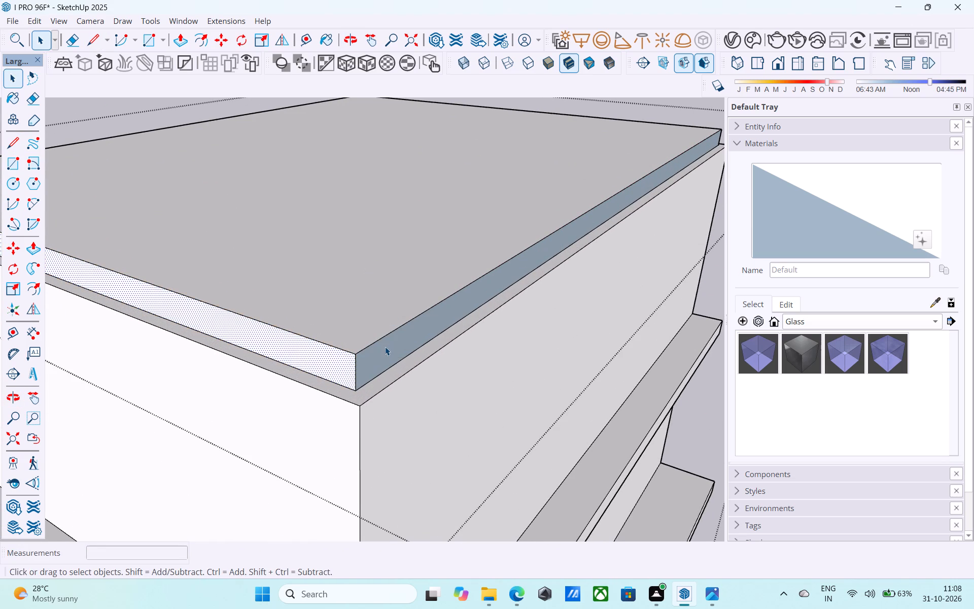
pyautogui.rightClick(385, 347)
pyautogui.click(442, 207)
# Reverse the roof block's two remaining side faces, on the sides without slab overhangs, at the corner above the origin.
pyautogui.scroll(-6, 462, 305)
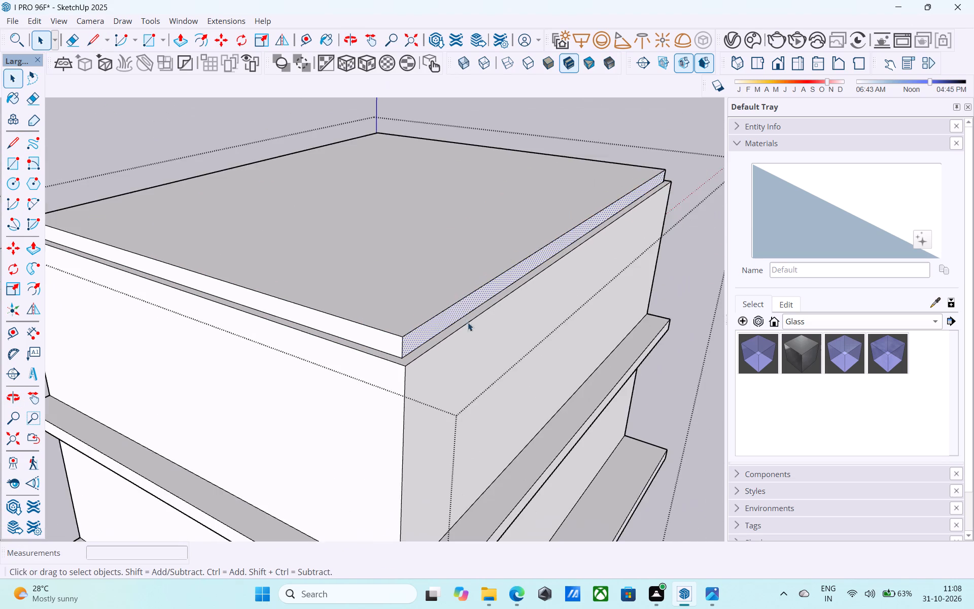
pyautogui.scroll(-7, 468, 322)
pyautogui.moveTo(427, 328); pyautogui.dragTo(758, 308, button='middle')
pyautogui.moveTo(312, 315); pyautogui.dragTo(753, 333, button='middle')
pyautogui.scroll(9, 558, 230)
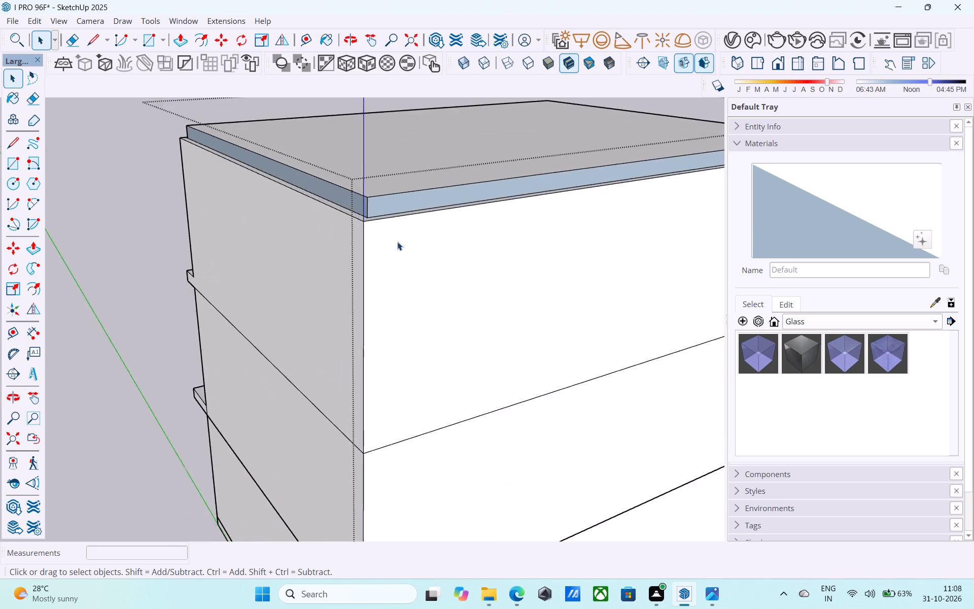
pyautogui.scroll(6, 397, 242)
pyautogui.moveTo(358, 216); pyautogui.dragTo(409, 308, button='middle')
pyautogui.scroll(-11, 415, 293)
pyautogui.moveTo(409, 409); pyautogui.dragTo(435, 348, button='middle')
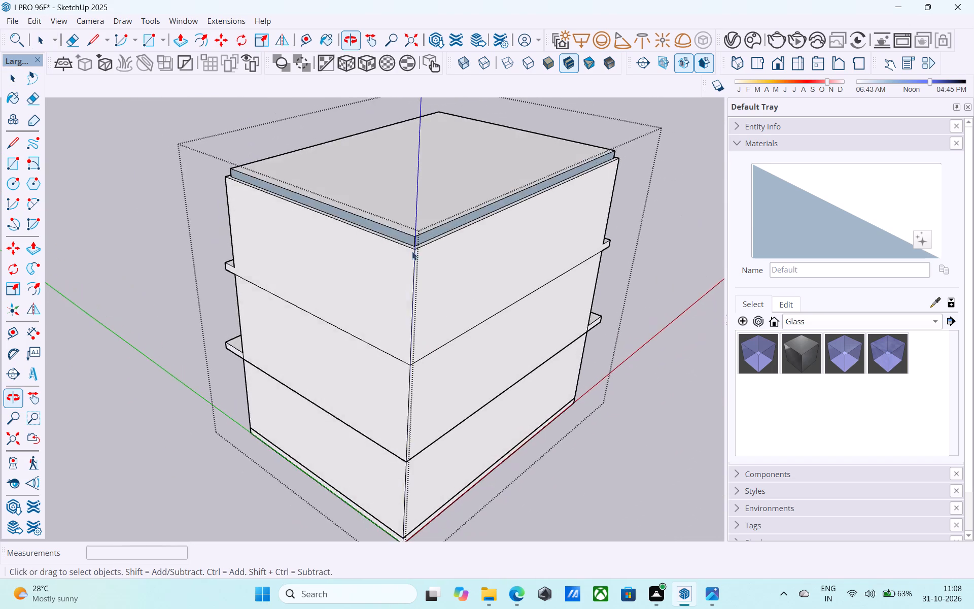
pyautogui.scroll(11, 407, 239)
pyautogui.click(421, 238)
pyautogui.rightClick(421, 238)
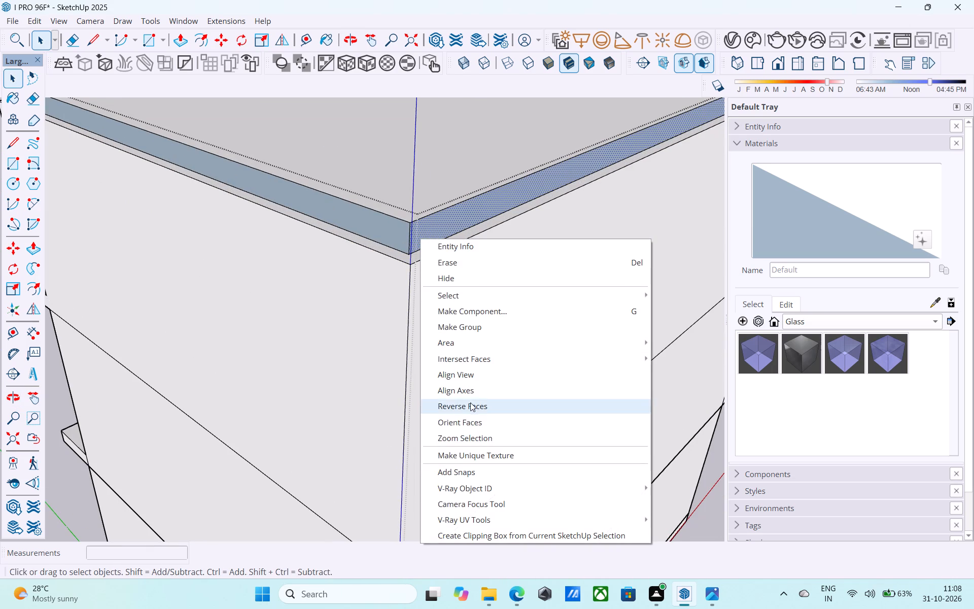
pyautogui.click(470, 401)
pyautogui.click(388, 234)
pyautogui.rightClick(388, 234)
pyautogui.click(429, 399)
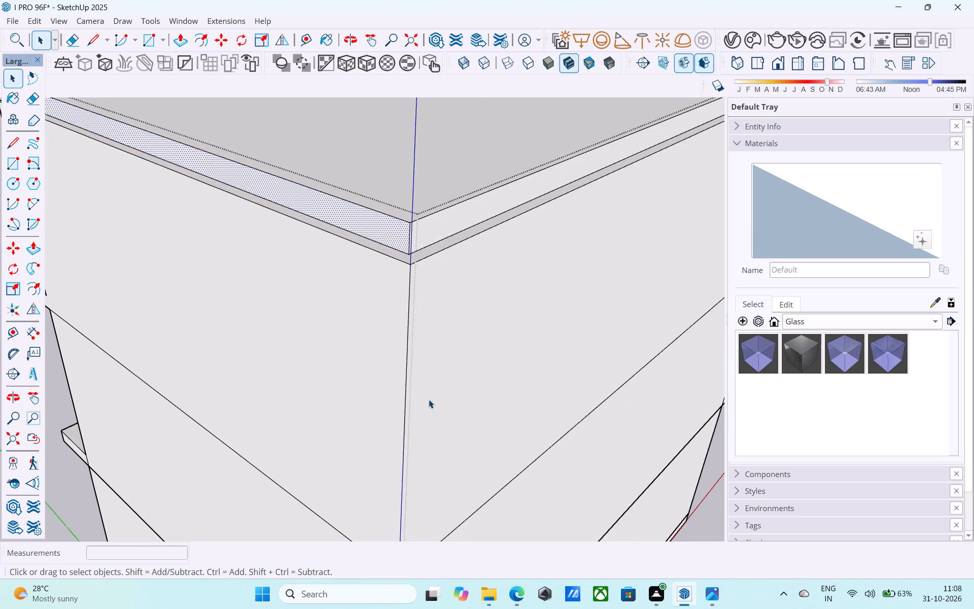
# Push/Pull the roof block's two side faces on the sides without slab overhangs outward 6" each, flush with the walls below.
pyautogui.scroll(-13, 429, 399)
pyautogui.scroll(16, 389, 336)
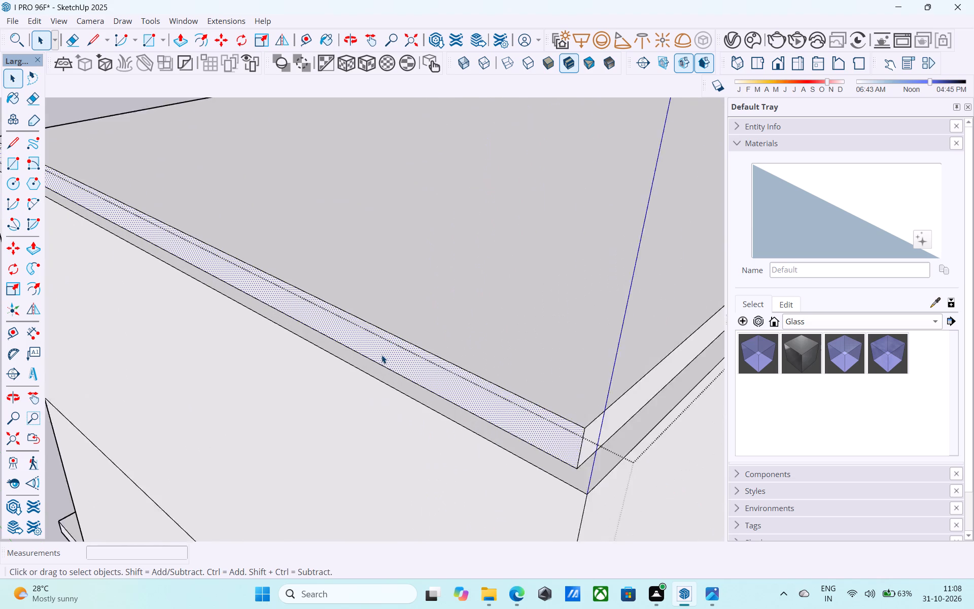
pyautogui.press('p')
pyautogui.click(381, 355)
pyautogui.click(358, 389)
pyautogui.scroll(-7, 313, 352)
pyautogui.moveTo(442, 379); pyautogui.dragTo(421, 352, button='middle')
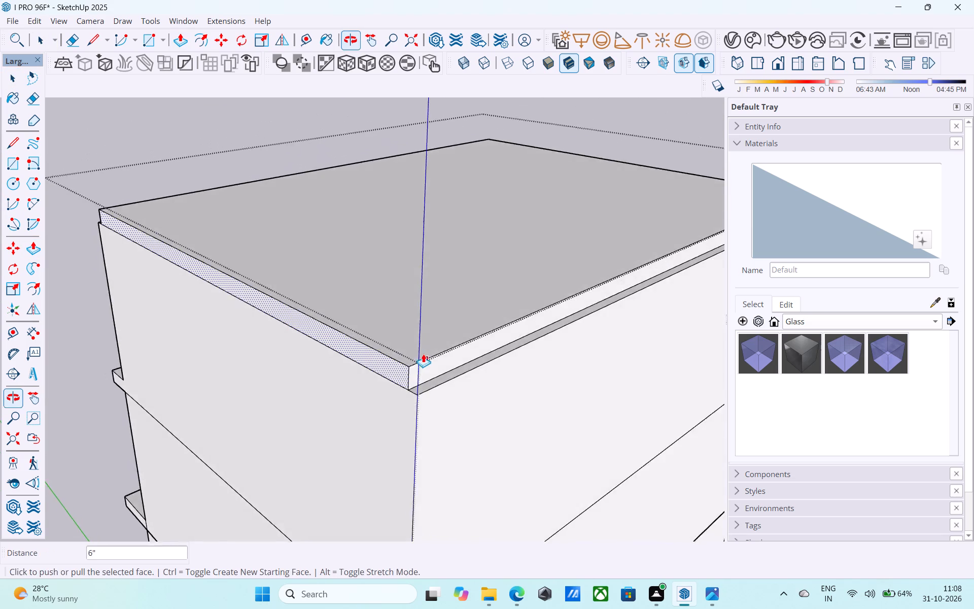
pyautogui.scroll(5, 424, 354)
pyautogui.press('space')
pyautogui.click(441, 368)
pyautogui.press('p')
pyautogui.click(438, 378)
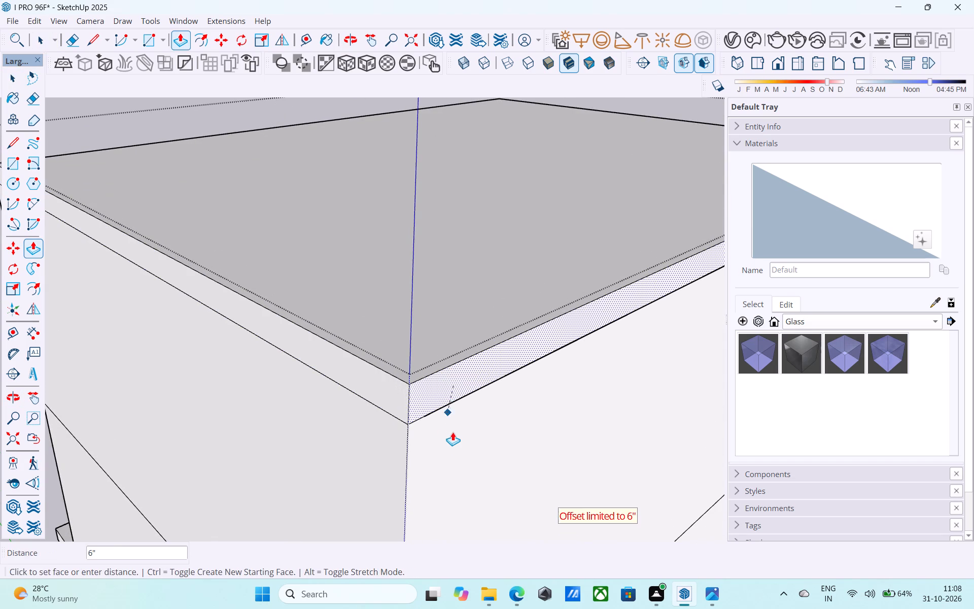
pyautogui.click(455, 441)
pyautogui.press('space')
# Push/Pull one roof block side face above the slab overhangs outward 6", flush with the wall below.
pyautogui.scroll(-3, 453, 434)
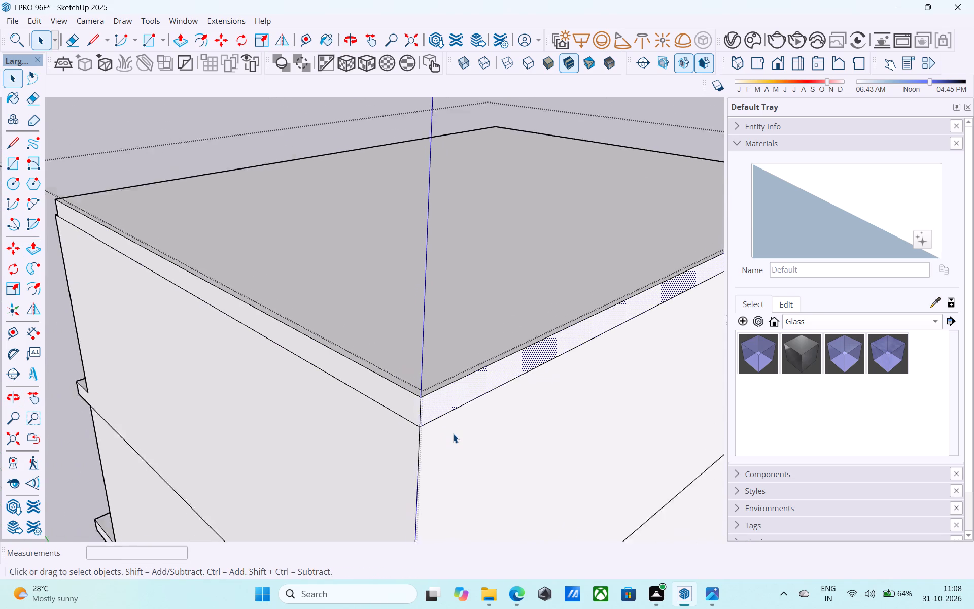
pyautogui.scroll(-5, 453, 434)
pyautogui.moveTo(449, 447); pyautogui.dragTo(445, 437, button='middle')
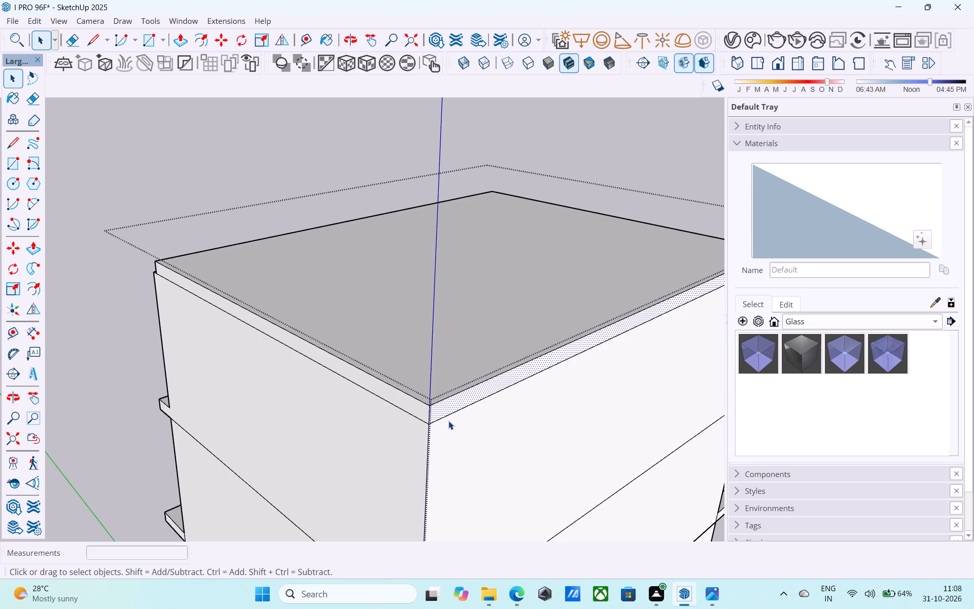
pyautogui.scroll(1, 448, 421)
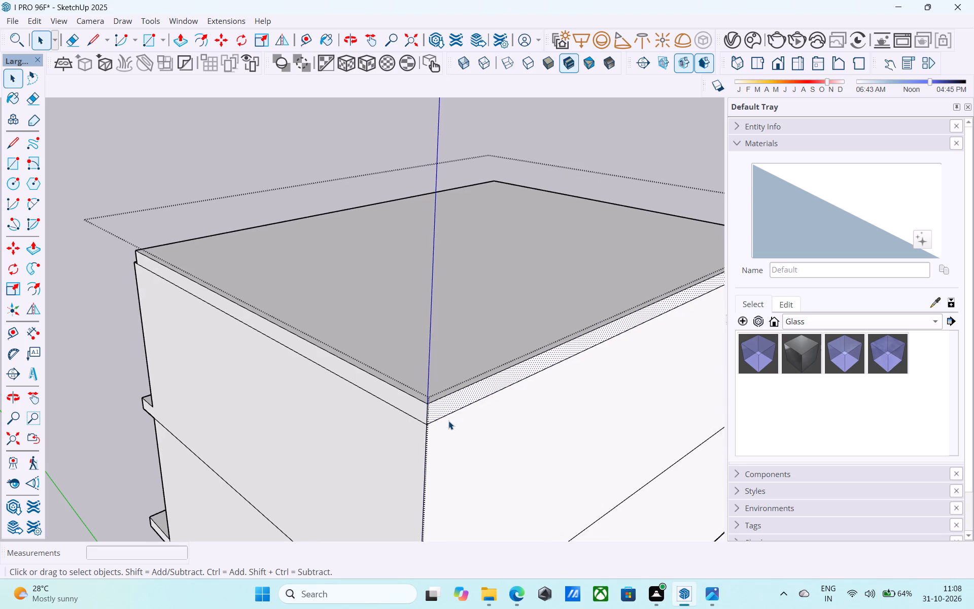
pyautogui.moveTo(448, 421); pyautogui.dragTo(433, 417, button='middle')
pyautogui.scroll(-5, 432, 411)
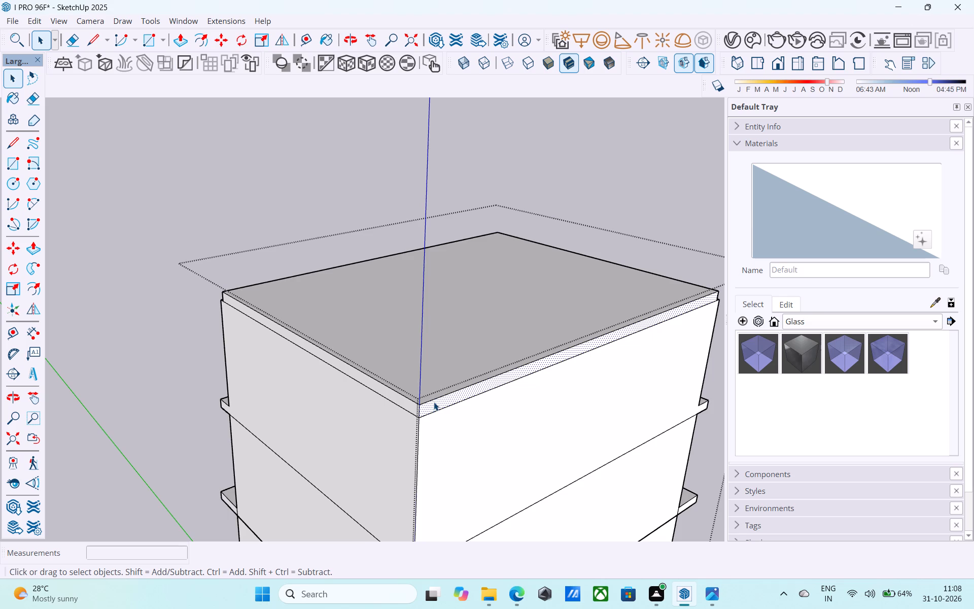
pyautogui.scroll(-6, 459, 363)
pyautogui.moveTo(413, 361); pyautogui.dragTo(624, 392, button='middle')
pyautogui.moveTo(469, 393); pyautogui.dragTo(575, 409, button='middle')
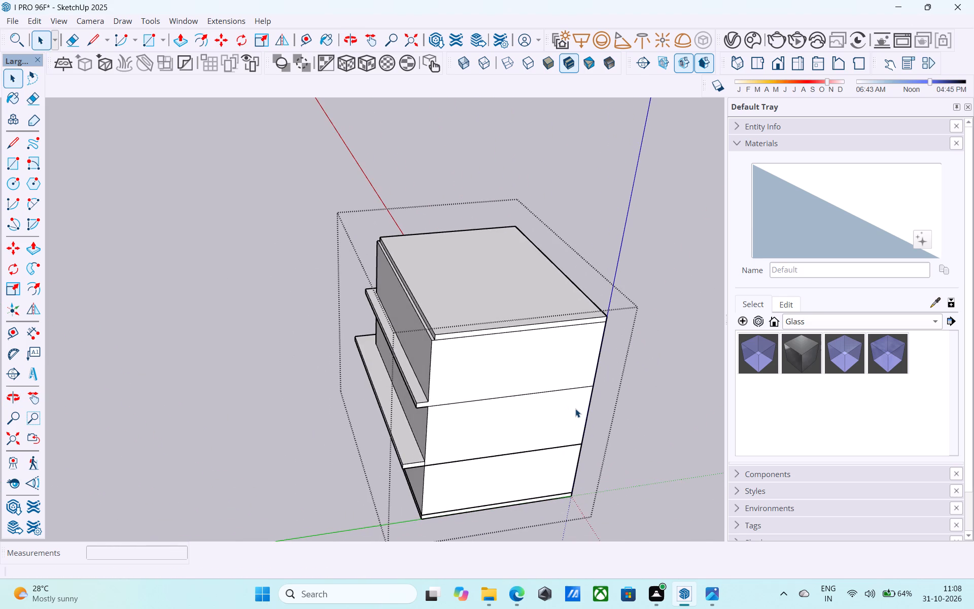
pyautogui.moveTo(550, 414); pyautogui.dragTo(715, 392, button='middle')
pyautogui.moveTo(458, 328); pyautogui.dragTo(734, 360, button='middle')
pyautogui.scroll(8, 381, 220)
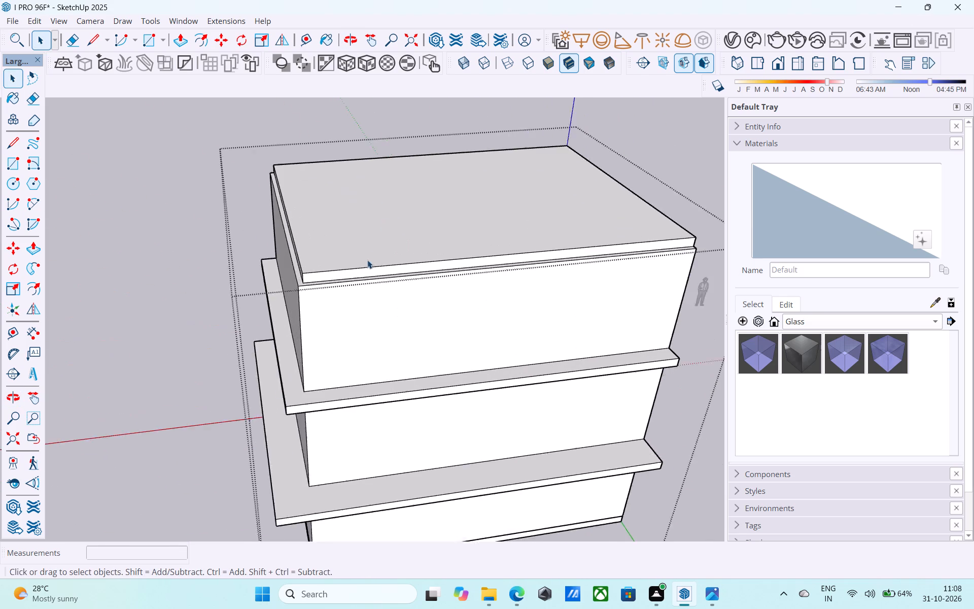
pyautogui.scroll(1, 367, 260)
pyautogui.moveTo(360, 268); pyautogui.dragTo(443, 237, button='middle')
pyautogui.scroll(4, 415, 266)
pyautogui.click(397, 224)
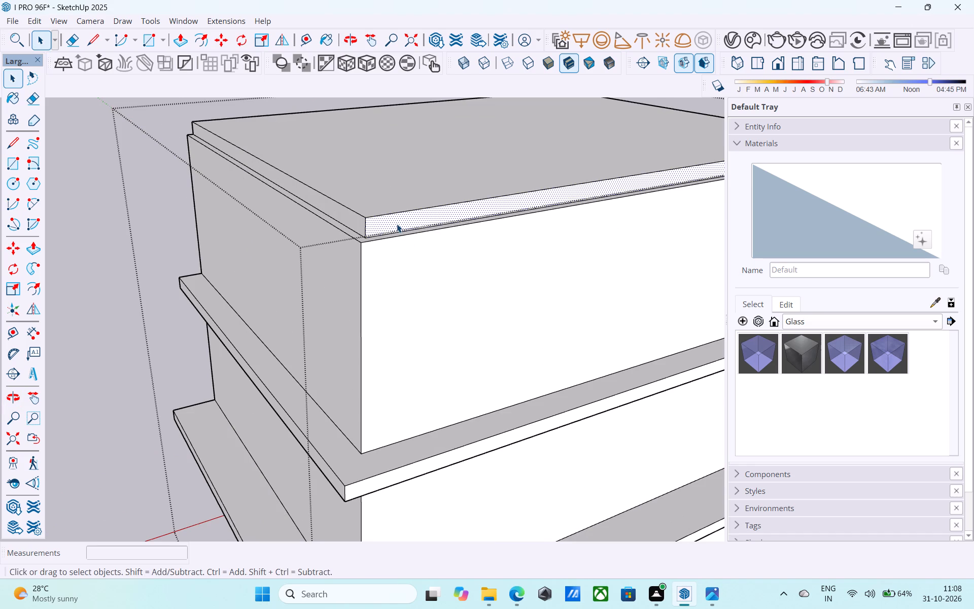
pyautogui.press('p')
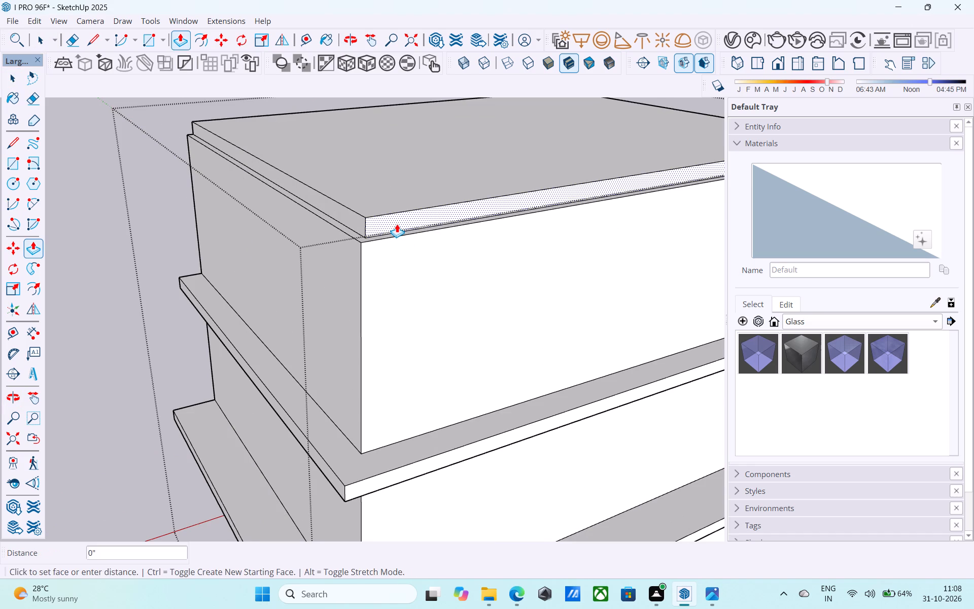
pyautogui.click(397, 224)
pyautogui.click(382, 259)
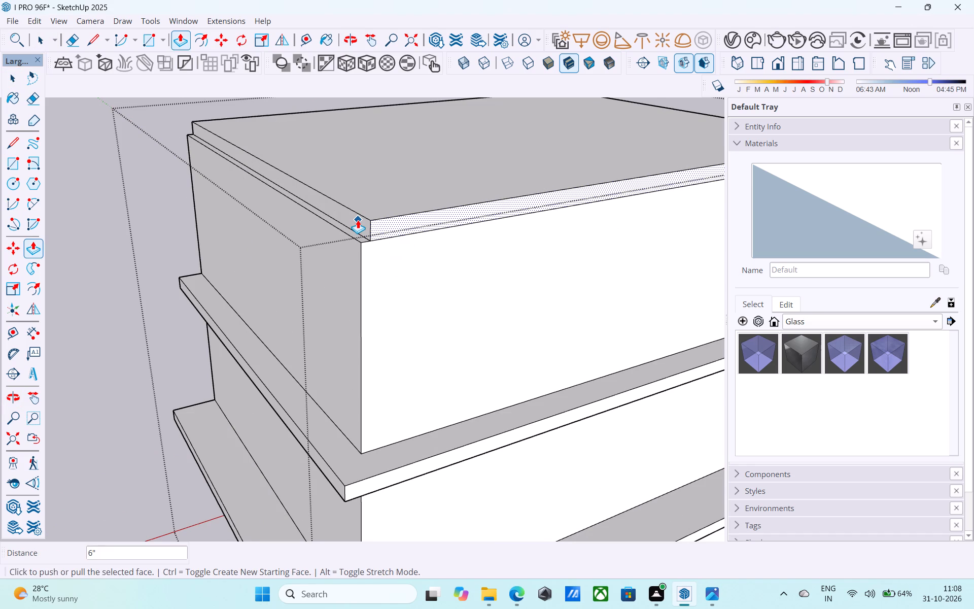
pyautogui.press('space')
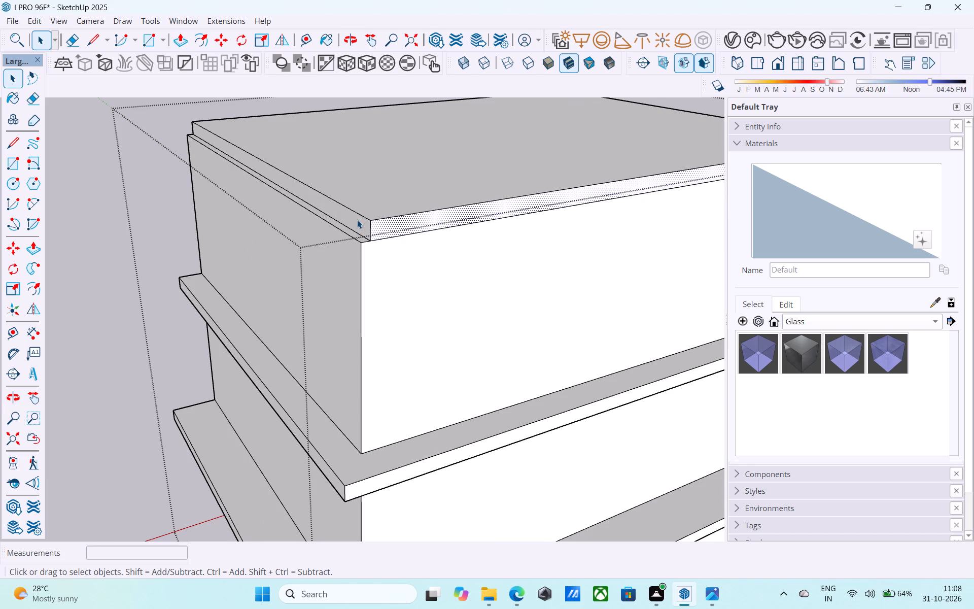
# Push/Pull the adjacent roof block side face on the other overhang side outward 6", flush with its wall.
pyautogui.click(357, 220)
pyautogui.press('p')
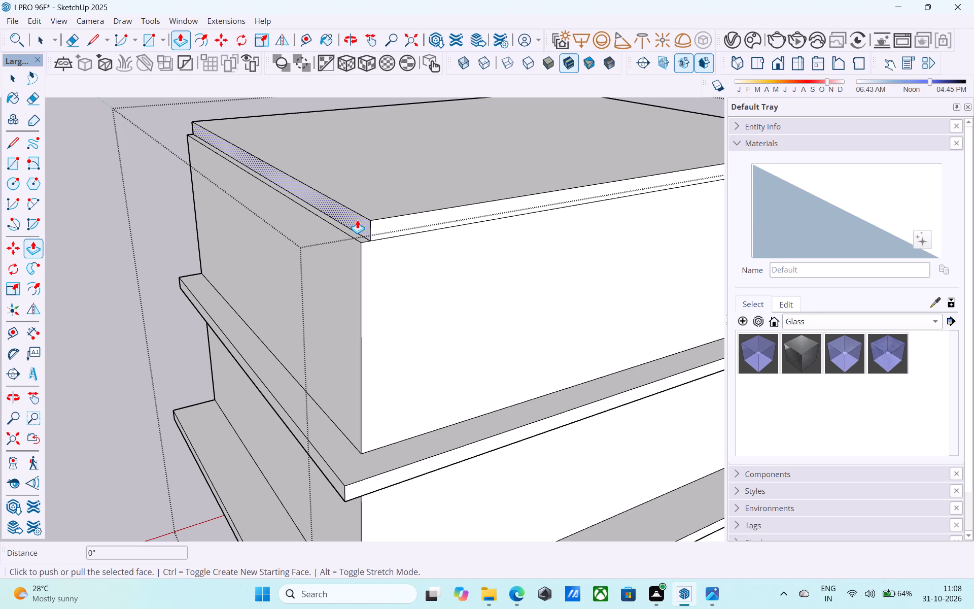
pyautogui.click(357, 220)
pyautogui.click(344, 268)
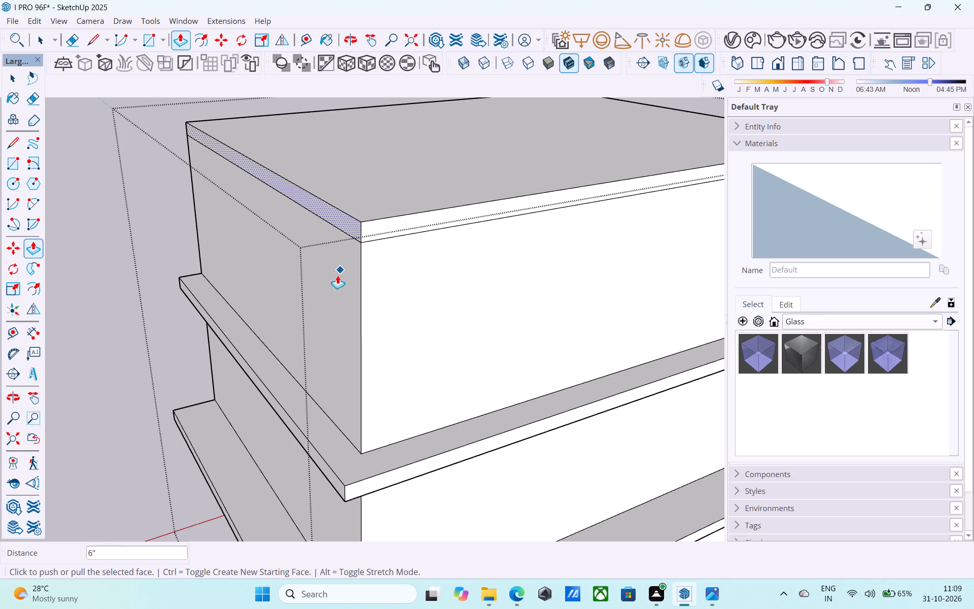
# Push/Pull that same roof block side face outward 2', aligned with the edge of the slab overhang below.
pyautogui.scroll(-5, 289, 311)
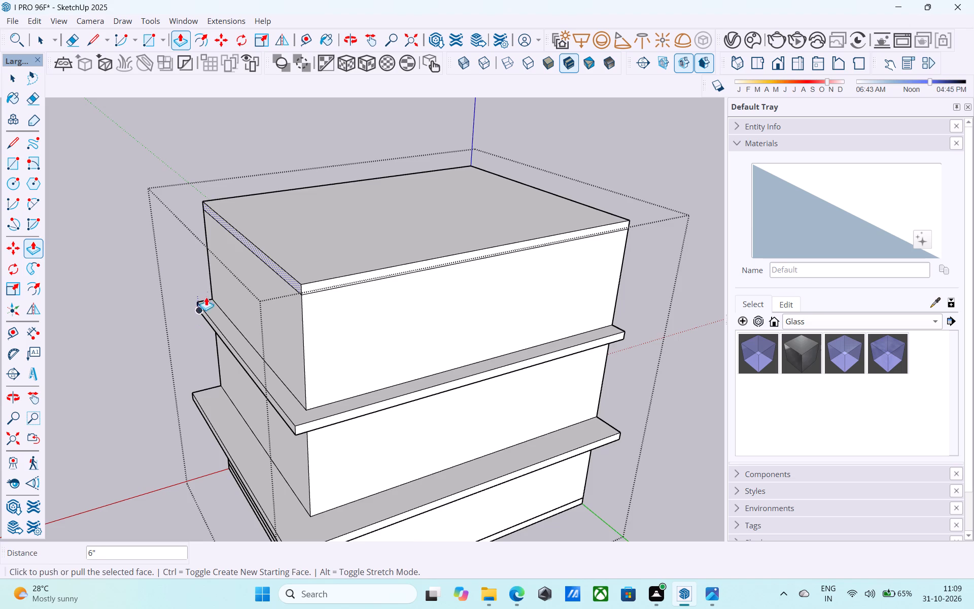
pyautogui.moveTo(206, 297); pyautogui.dragTo(215, 300, button='middle')
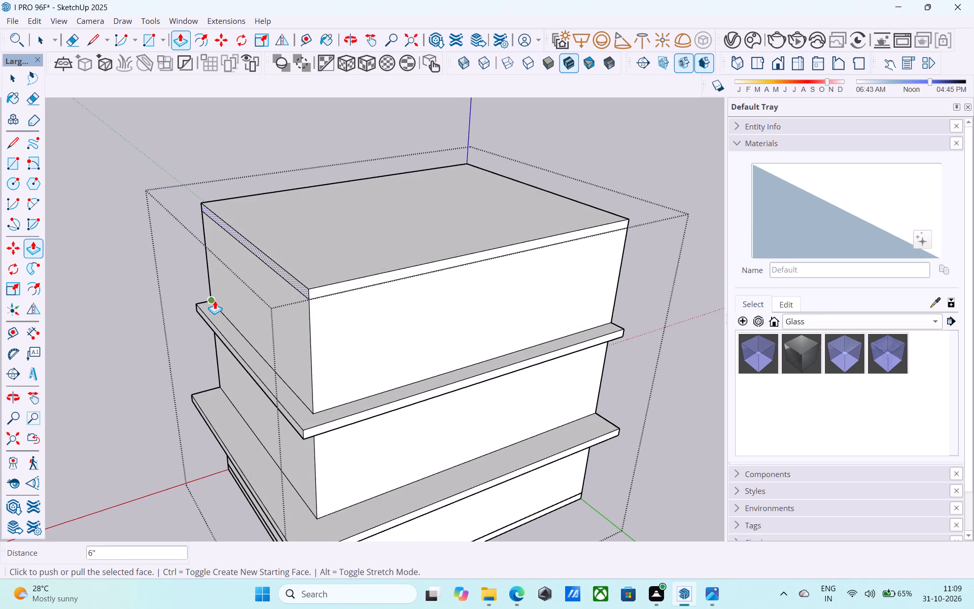
pyautogui.moveTo(242, 315); pyautogui.dragTo(240, 310, button='middle')
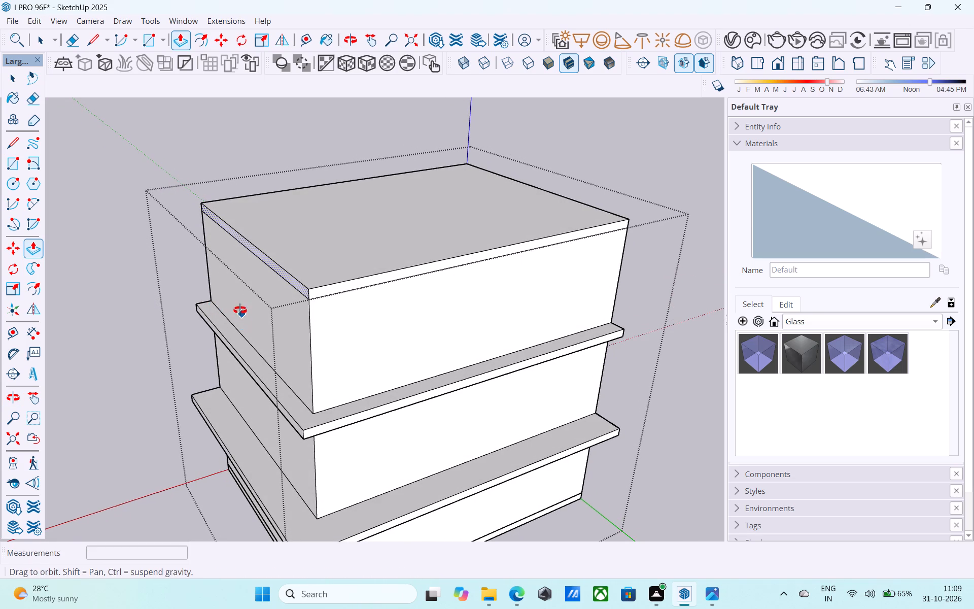
pyautogui.moveTo(240, 310); pyautogui.dragTo(272, 276, button='middle')
pyautogui.scroll(-5, 325, 309)
pyautogui.moveTo(325, 310); pyautogui.dragTo(345, 307, button='middle')
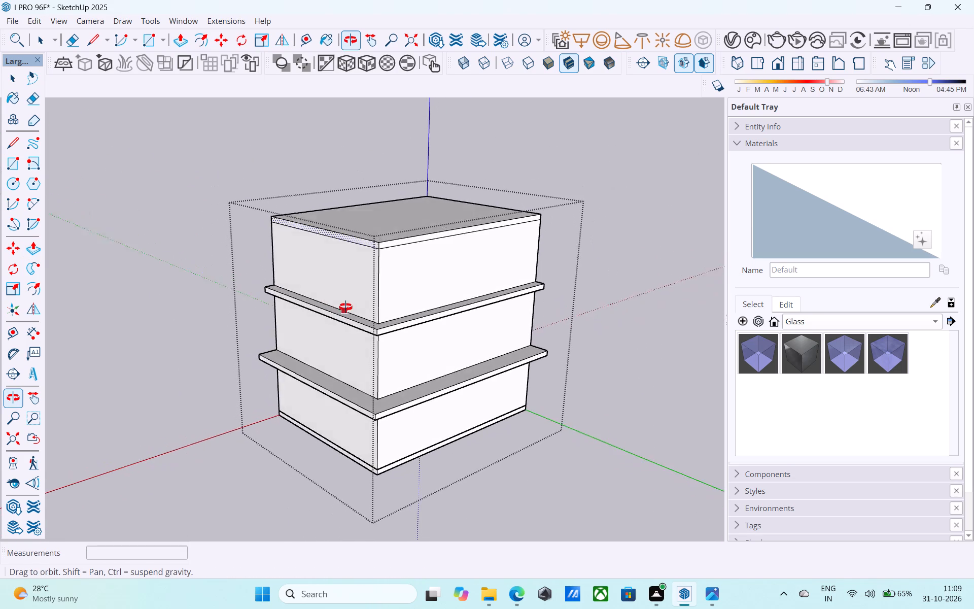
pyautogui.moveTo(345, 307); pyautogui.dragTo(379, 345, button='middle')
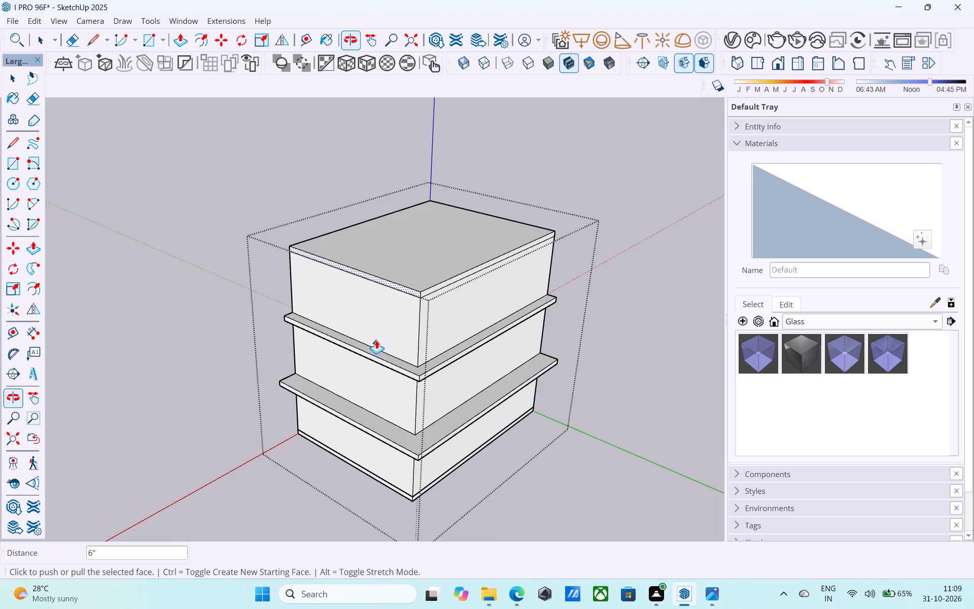
pyautogui.scroll(6, 413, 303)
pyautogui.moveTo(395, 290); pyautogui.dragTo(388, 285, button='middle')
pyautogui.press('space')
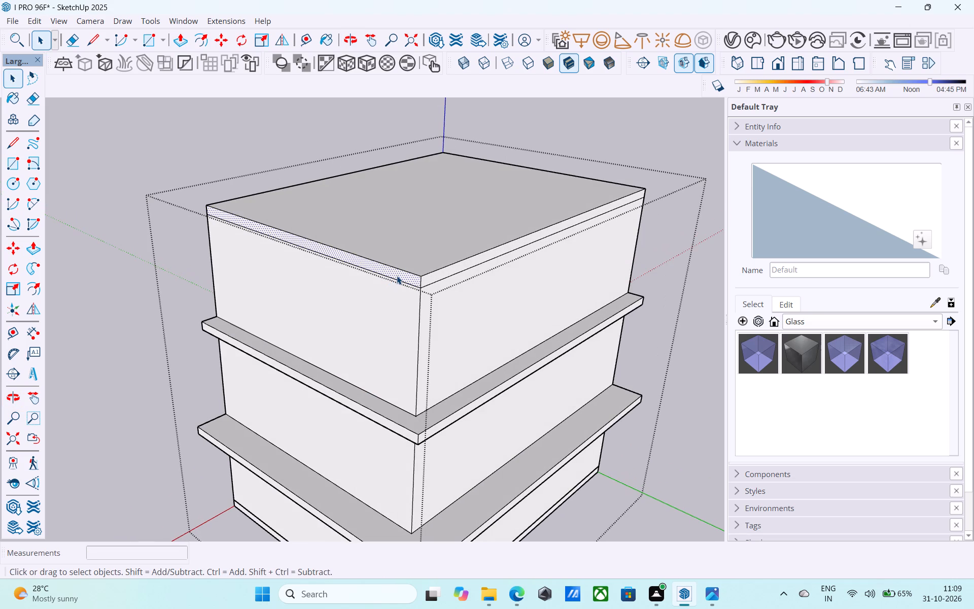
pyautogui.press('p')
pyautogui.click(397, 276)
pyautogui.click(389, 422)
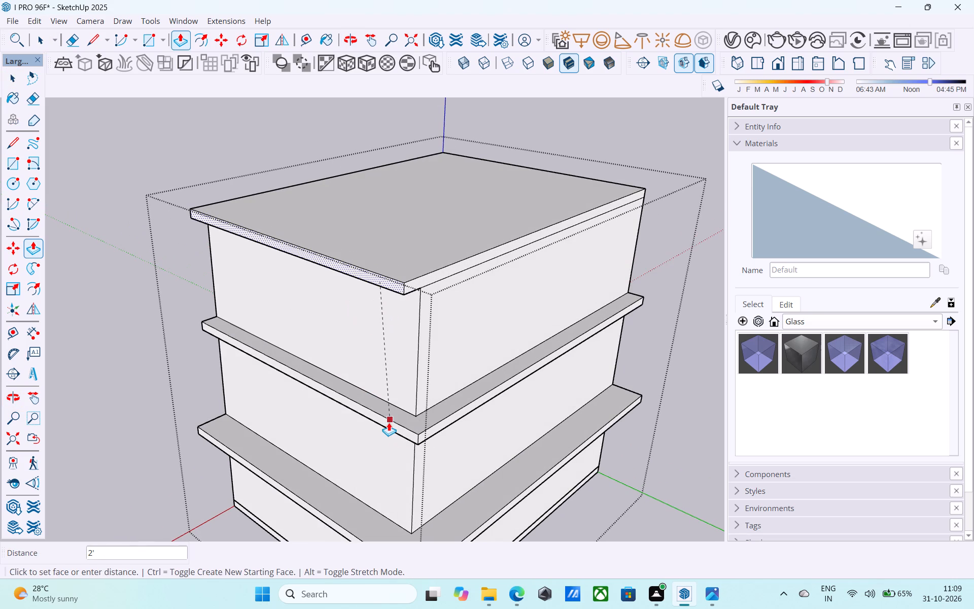
pyautogui.moveTo(441, 409); pyautogui.dragTo(421, 409, button='middle')
pyautogui.press('space')
# Push/Pull the roof block's side face on the other overhang side outward 2', completing the overhang around the corner.
pyautogui.click(407, 277)
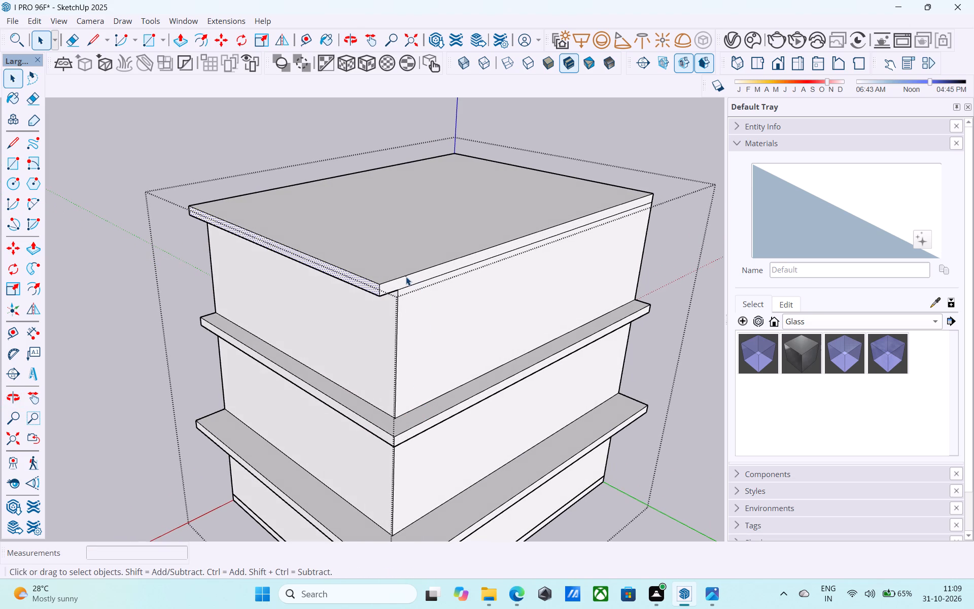
pyautogui.click(408, 278)
pyautogui.press('p')
pyautogui.click(409, 278)
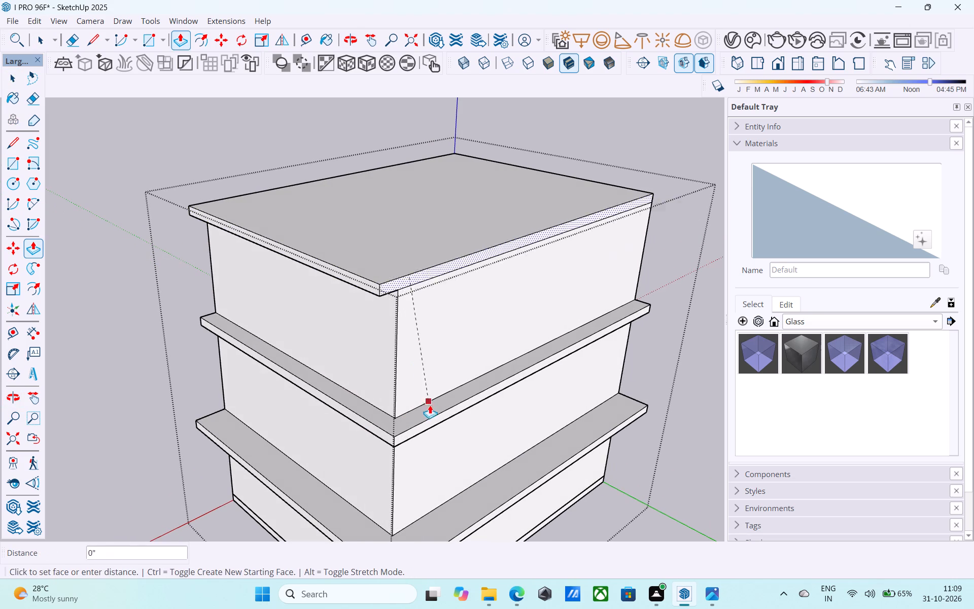
pyautogui.click(423, 427)
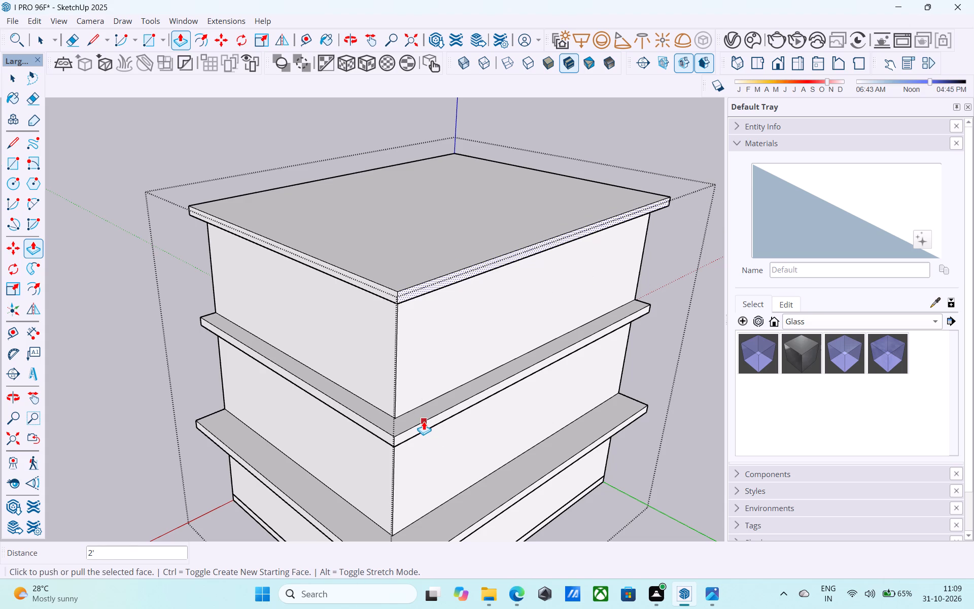
# Examine the whole building from above and below, checking the roof overhang against the lower slab overhangs.
pyautogui.scroll(-6, 356, 431)
pyautogui.moveTo(361, 435); pyautogui.dragTo(372, 281, button='middle')
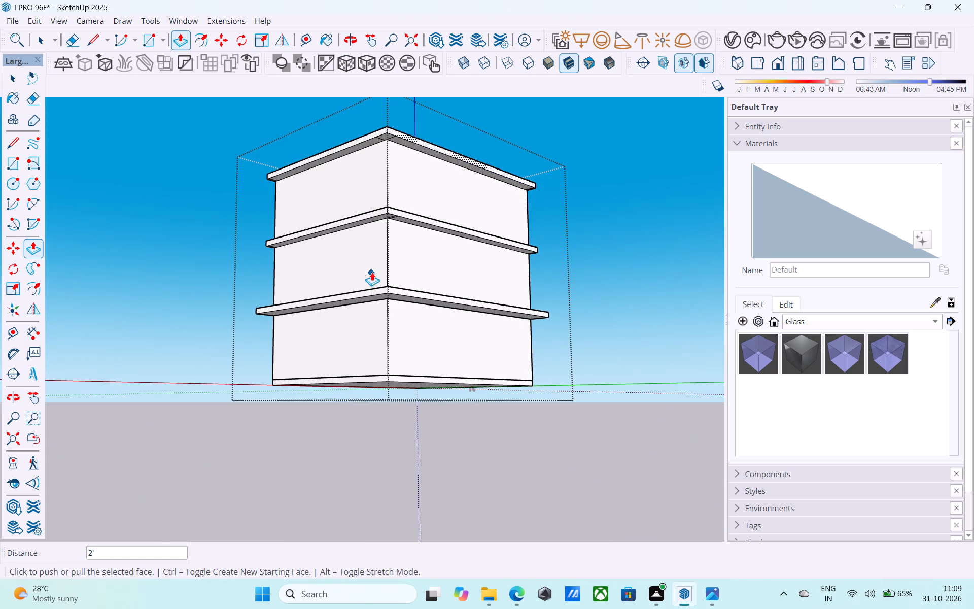
pyautogui.scroll(3, 388, 206)
pyautogui.scroll(1, 330, 414)
pyautogui.scroll(-1, 338, 424)
pyautogui.moveTo(338, 424); pyautogui.dragTo(320, 409, button='middle')
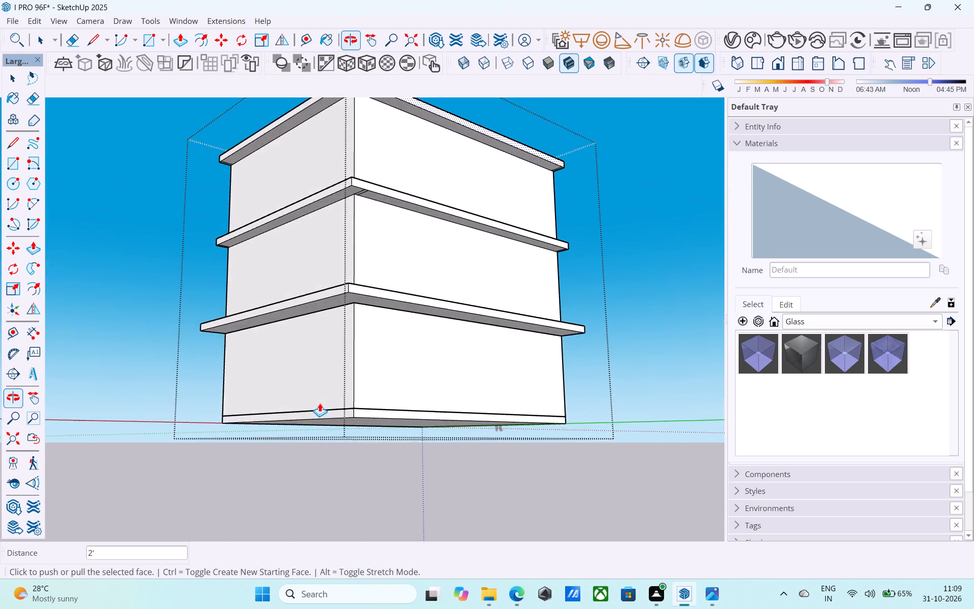
pyautogui.scroll(-6, 319, 402)
pyautogui.moveTo(332, 464); pyautogui.dragTo(334, 539, button='middle')
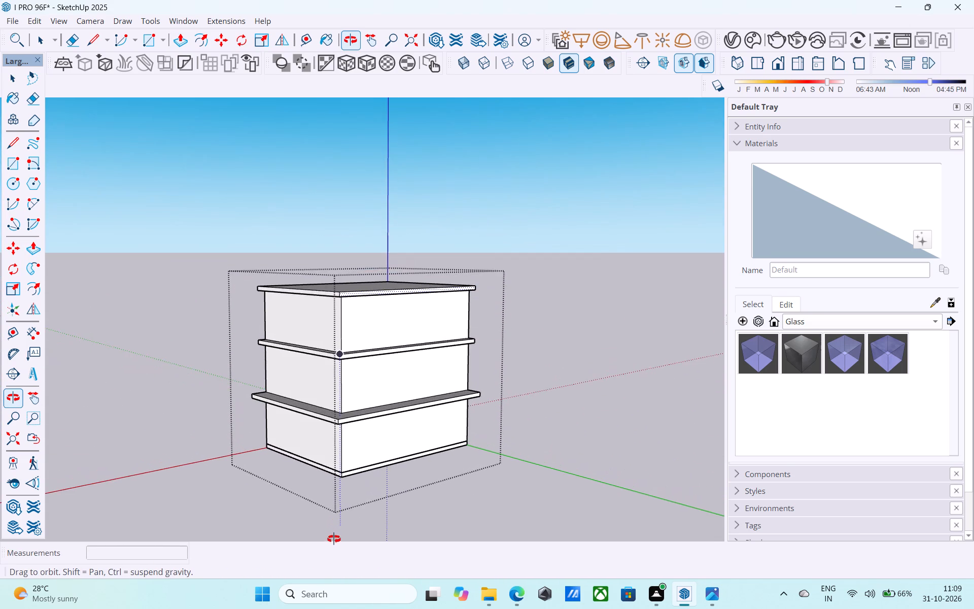
pyautogui.moveTo(334, 539); pyautogui.dragTo(347, 483, button='middle')
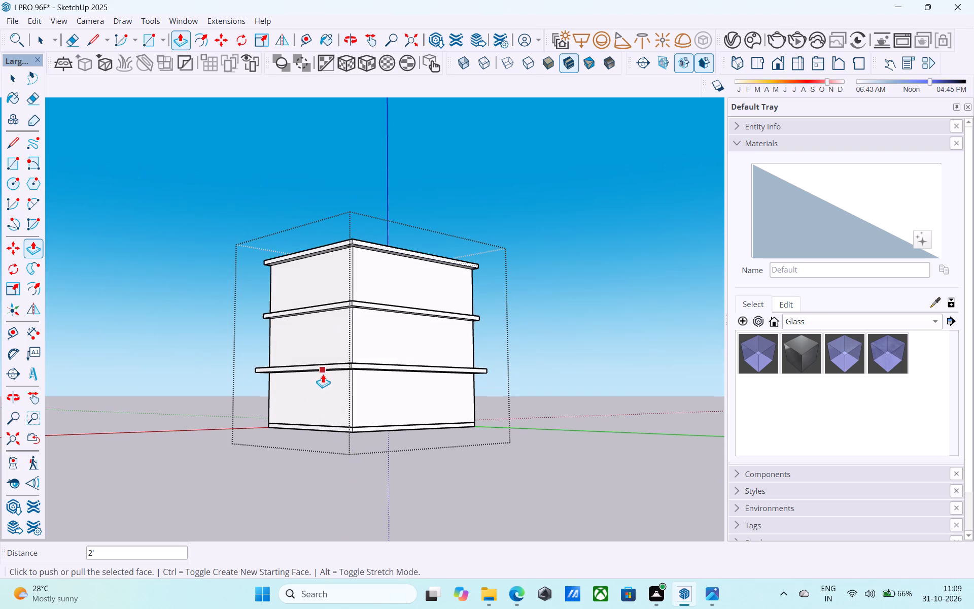
pyautogui.middleClick(323, 374)
pyautogui.moveTo(340, 319); pyautogui.dragTo(350, 283, button='middle')
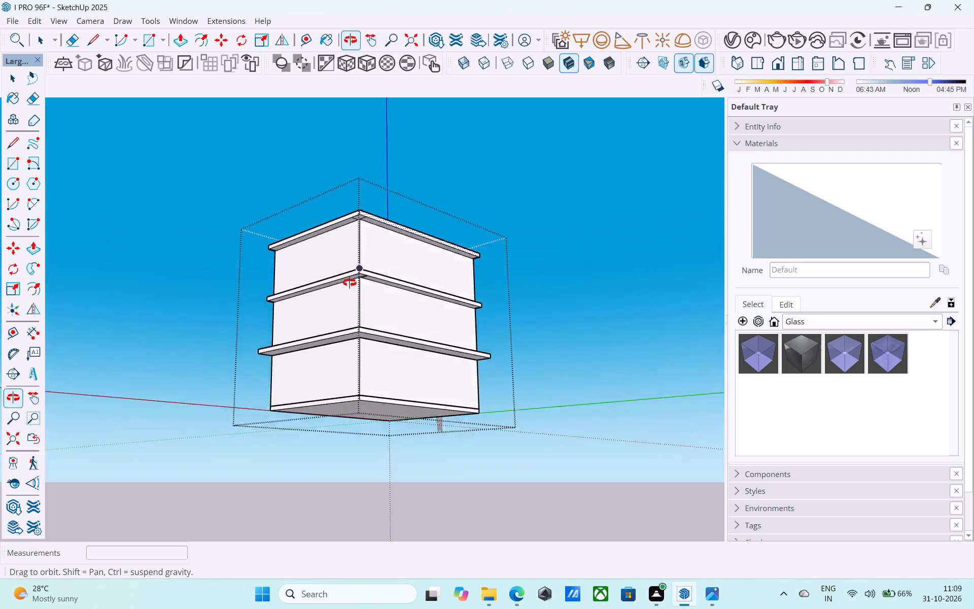
# Erase the leftover edges on the underside of the slab below the roof, at the corner where the two overhangs meet.
pyautogui.moveTo(350, 283); pyautogui.dragTo(356, 267, button='middle')
pyautogui.scroll(4, 354, 269)
pyautogui.moveTo(387, 246); pyautogui.dragTo(395, 224, button='middle')
pyautogui.scroll(5, 395, 224)
pyautogui.press('e')
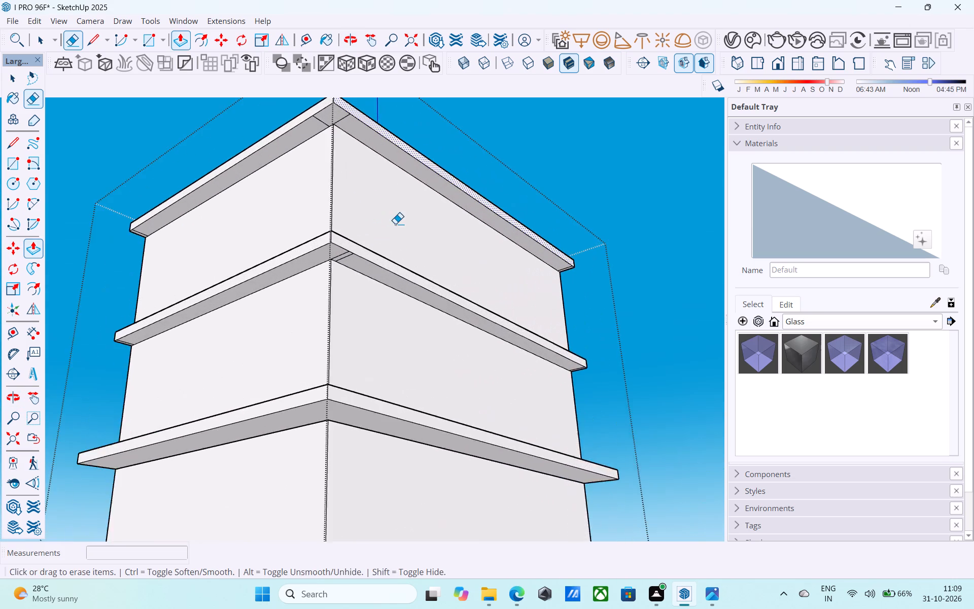
pyautogui.scroll(5, 373, 243)
pyautogui.moveTo(317, 265); pyautogui.dragTo(333, 269)
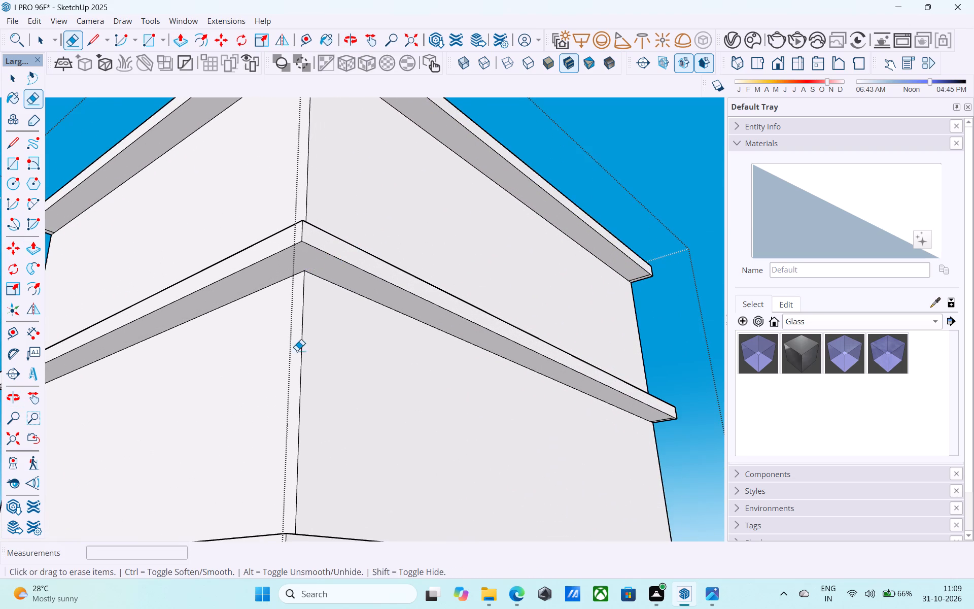
# Erase the two leftover edges on the roof slab's underside, at the corner where its overhangs meet.
pyautogui.scroll(-1, 292, 525)
pyautogui.scroll(-6, 357, 490)
pyautogui.moveTo(374, 482); pyautogui.dragTo(377, 475, button='middle')
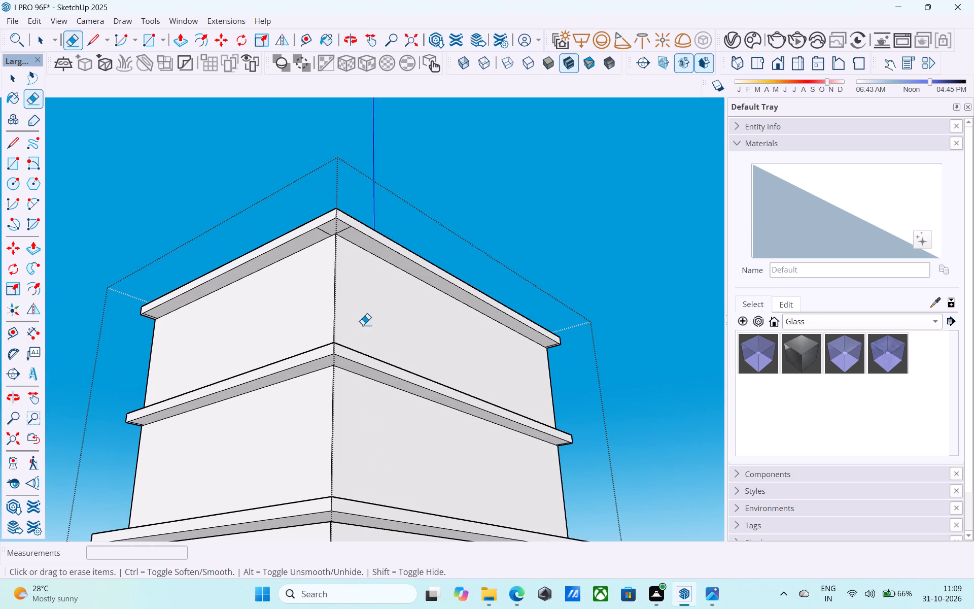
pyautogui.scroll(7, 332, 226)
pyautogui.click(316, 239)
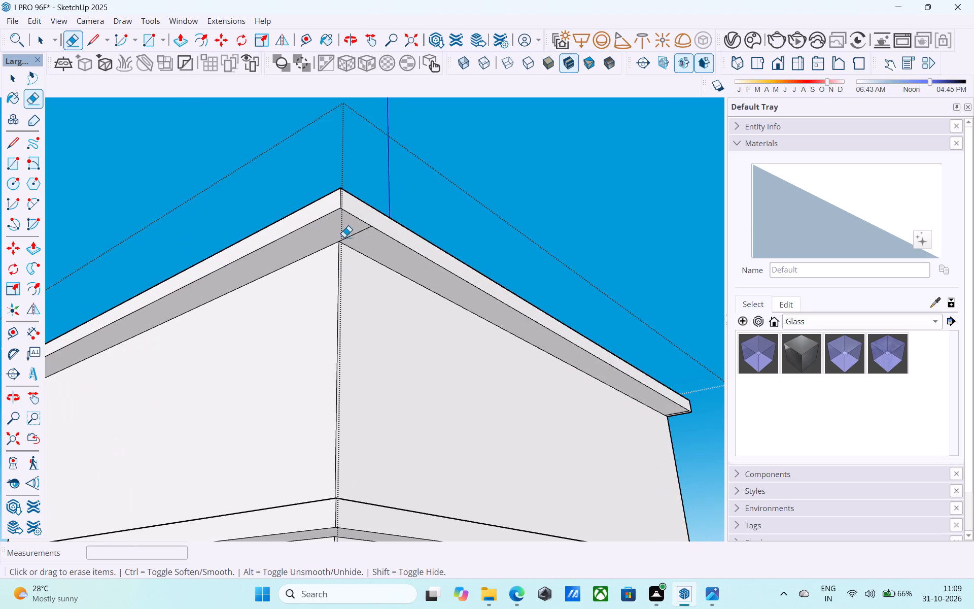
pyautogui.moveTo(349, 237); pyautogui.dragTo(357, 240)
# Erase the stray edges under the upper floor slab and the roof slab, at the overhang ends nearest the green axis.
pyautogui.scroll(-4, 362, 223)
pyautogui.moveTo(362, 223); pyautogui.dragTo(439, 150, button='middle')
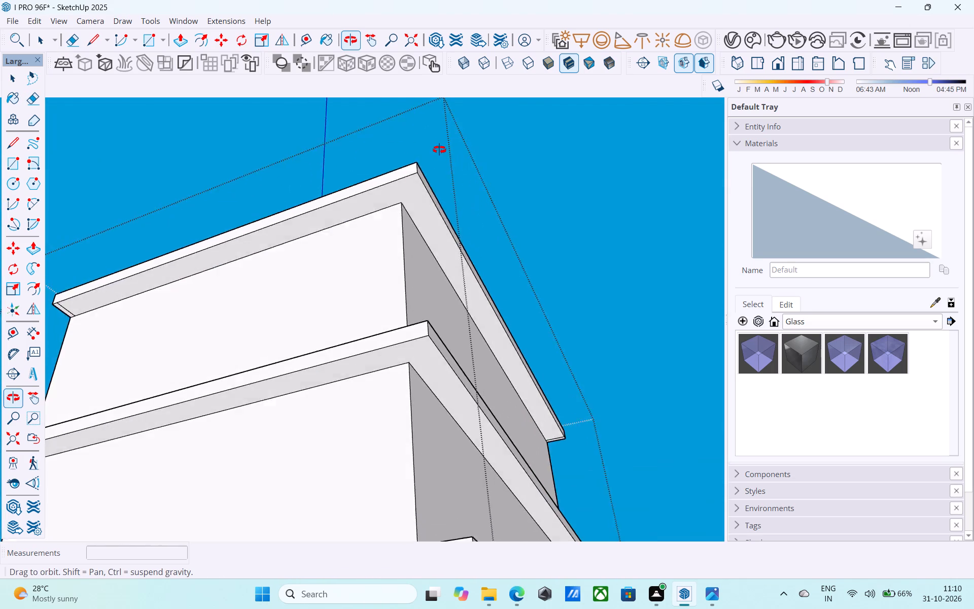
pyautogui.moveTo(439, 150); pyautogui.dragTo(419, 217, button='middle')
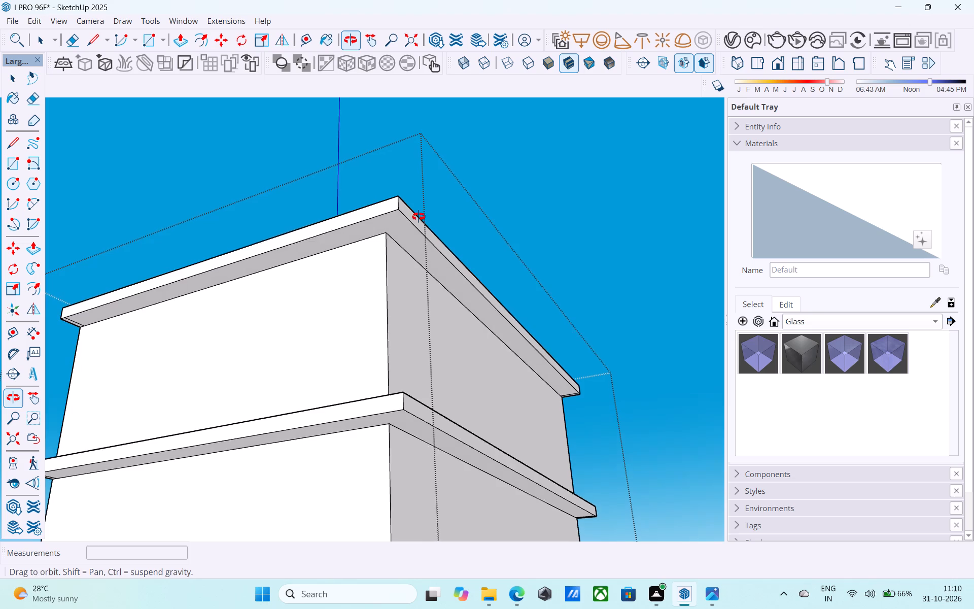
pyautogui.moveTo(419, 217); pyautogui.dragTo(373, 206, button='middle')
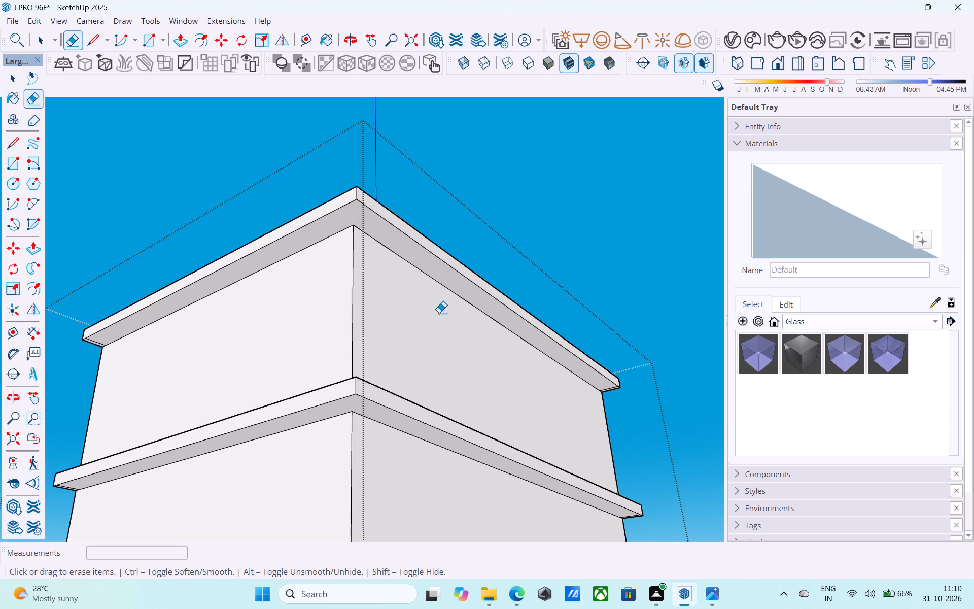
pyautogui.scroll(-2, 403, 311)
pyautogui.scroll(13, 622, 496)
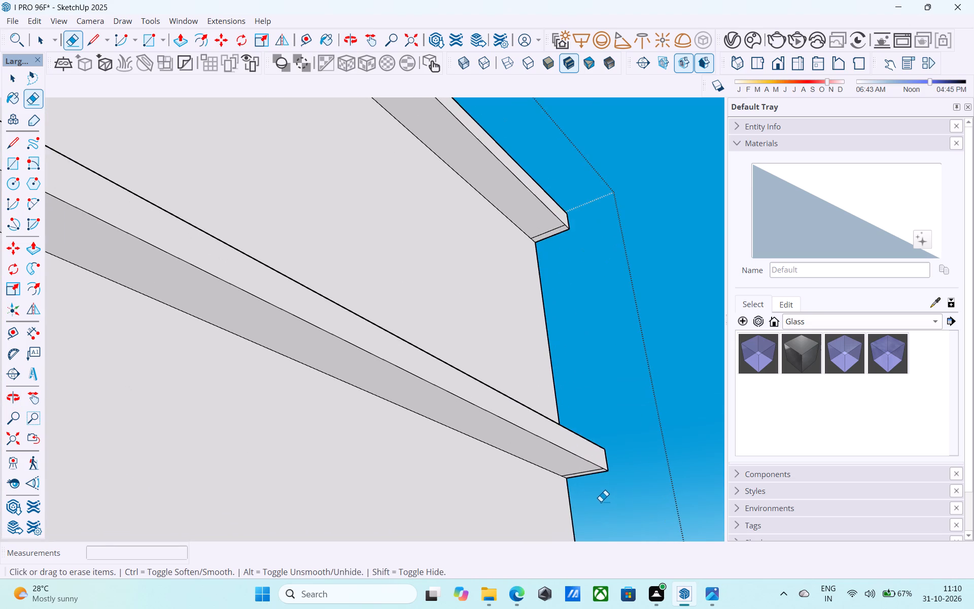
pyautogui.scroll(12, 596, 494)
pyautogui.moveTo(567, 429); pyautogui.dragTo(564, 419)
pyautogui.scroll(-5, 567, 432)
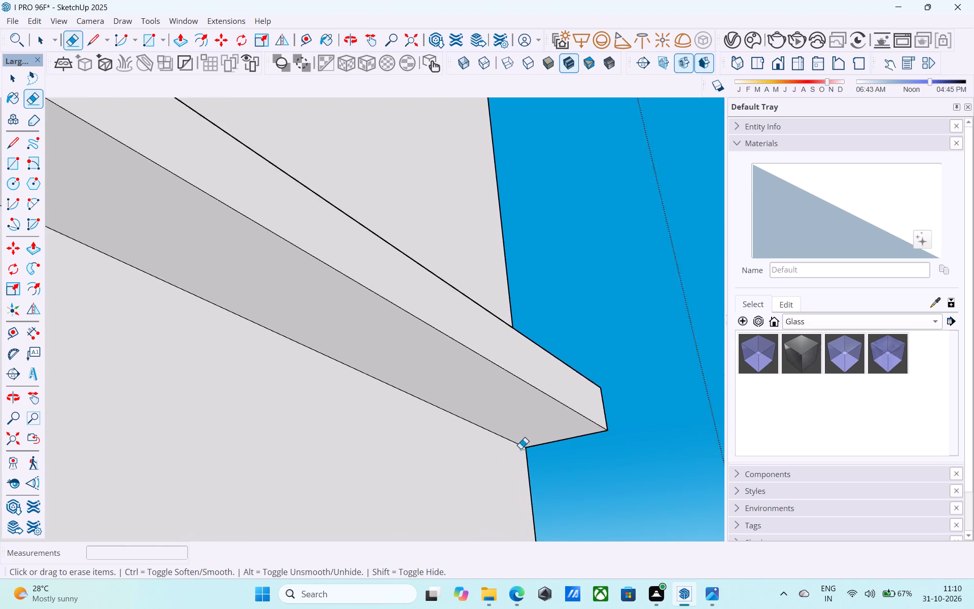
pyautogui.scroll(-10, 520, 449)
pyautogui.scroll(11, 508, 215)
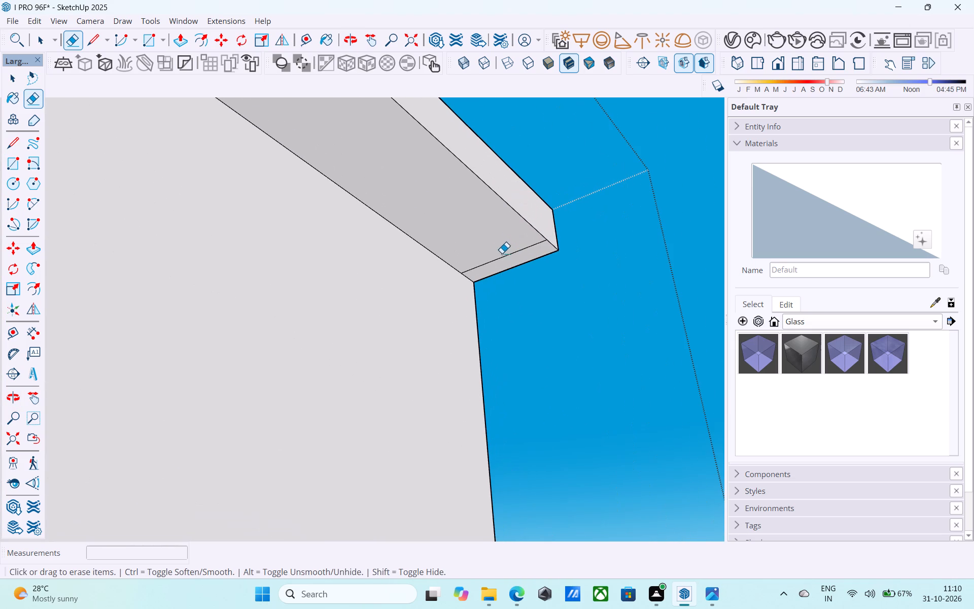
pyautogui.moveTo(497, 249); pyautogui.dragTo(509, 259)
pyautogui.scroll(-14, 515, 288)
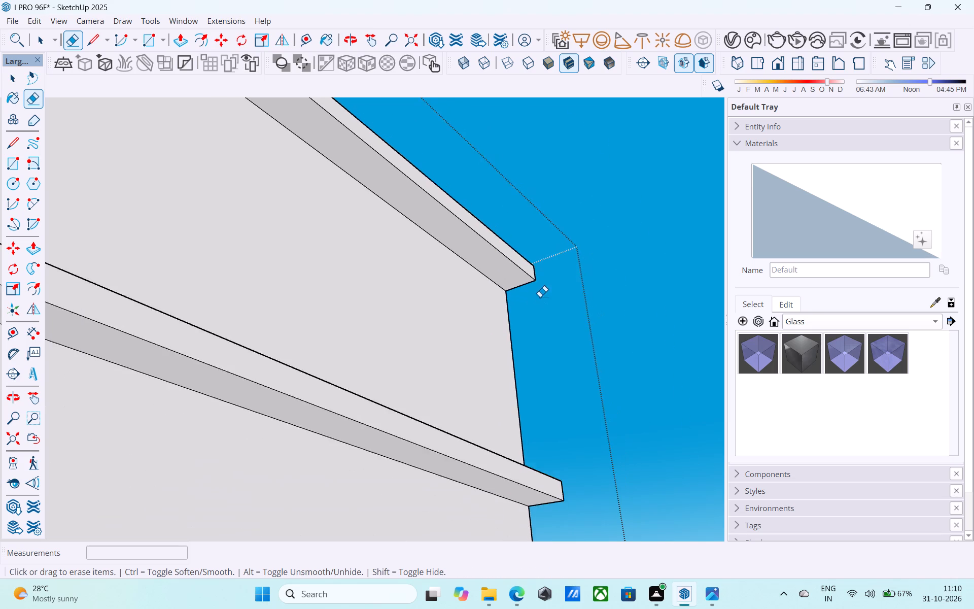
# Erase the stray edges under the roof slab and the upper floor slab, at the overhang ends nearest the red axis.
pyautogui.scroll(-13, 540, 297)
pyautogui.scroll(-4, 595, 230)
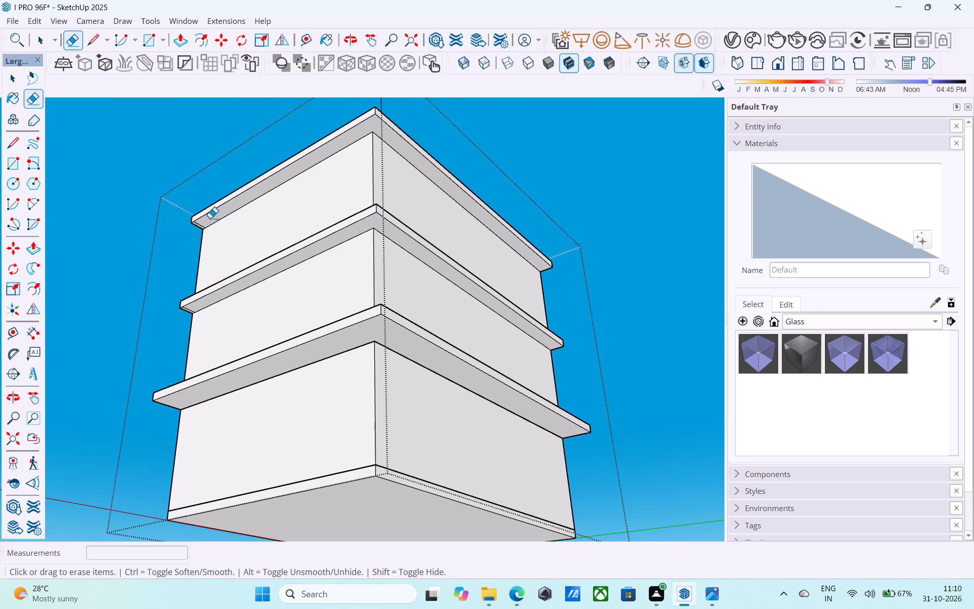
pyautogui.scroll(17, 165, 226)
pyautogui.moveTo(214, 195); pyautogui.dragTo(207, 196)
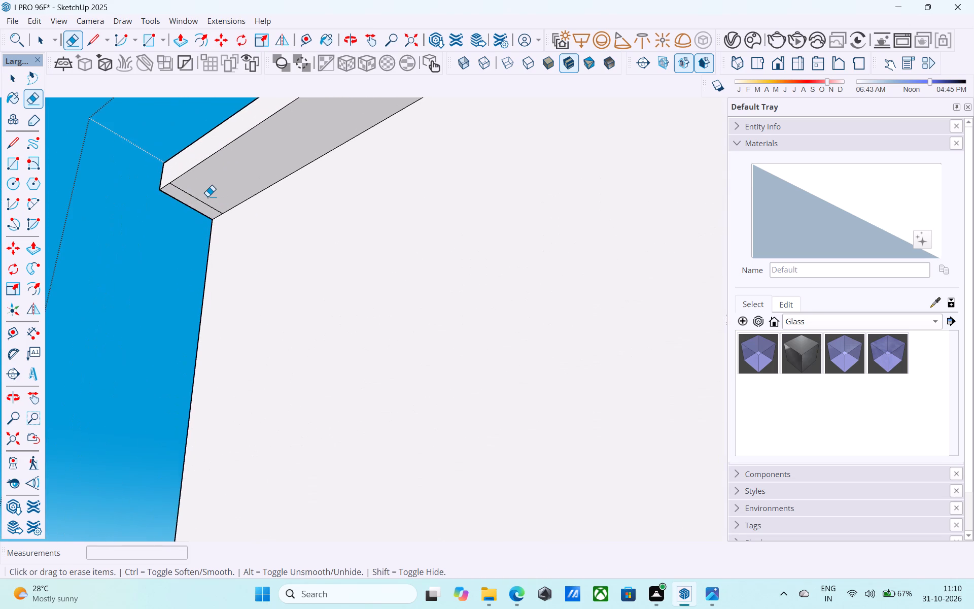
pyautogui.moveTo(207, 196); pyautogui.dragTo(195, 199)
pyautogui.scroll(-15, 185, 205)
pyautogui.moveTo(166, 297); pyautogui.dragTo(319, 266, button='middle')
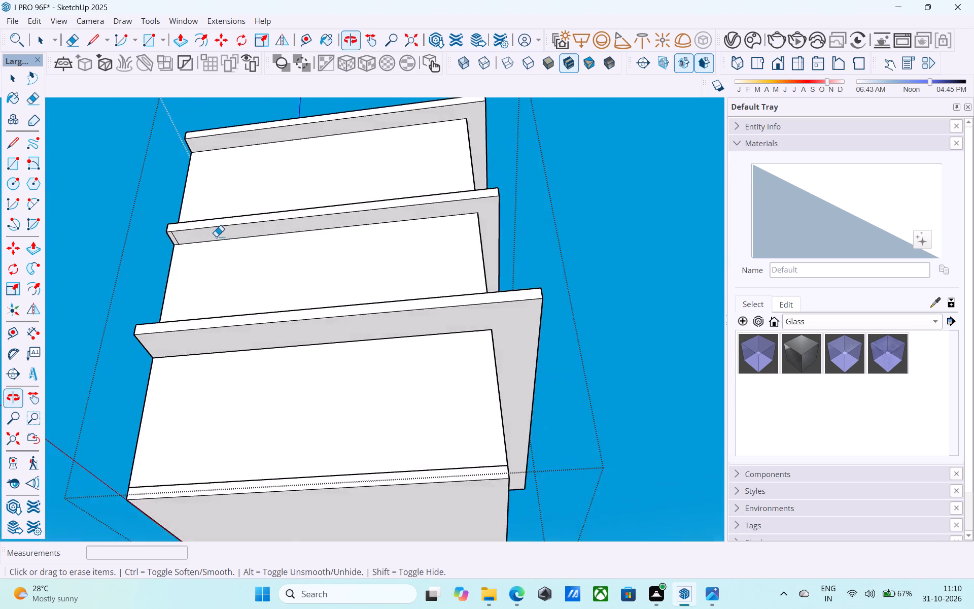
pyautogui.scroll(15, 208, 233)
pyautogui.moveTo(153, 239); pyautogui.dragTo(163, 234)
pyautogui.scroll(-5, 163, 234)
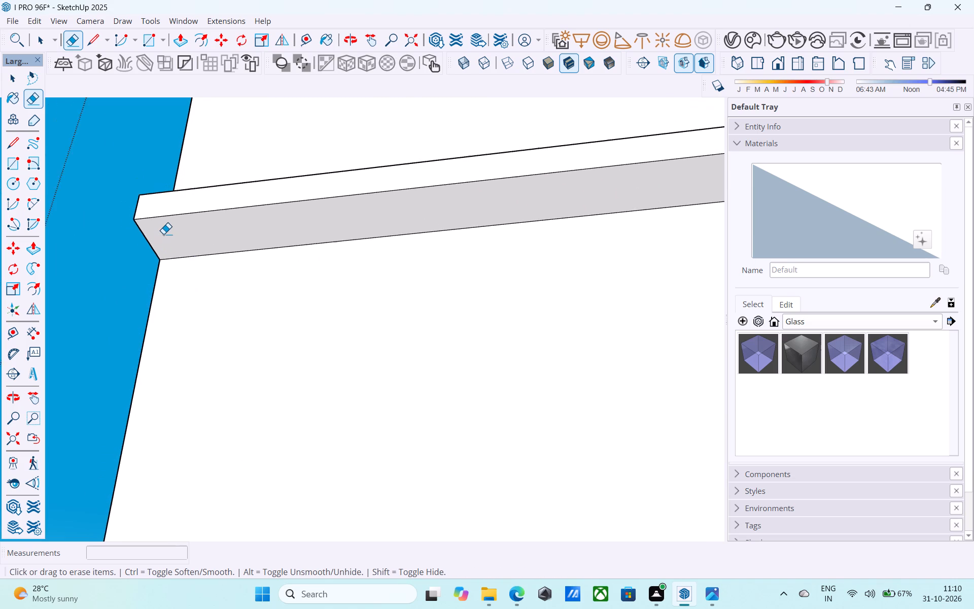
pyautogui.scroll(-20, 163, 234)
pyautogui.scroll(-3, 163, 234)
# Examine the whole building from above and from both overhang sides after the edge cleanup.
pyautogui.moveTo(238, 205); pyautogui.dragTo(220, 428, button='middle')
pyautogui.scroll(-4, 461, 251)
pyautogui.moveTo(454, 260); pyautogui.dragTo(352, 288, button='middle')
pyautogui.moveTo(346, 235); pyautogui.dragTo(350, 189, button='middle')
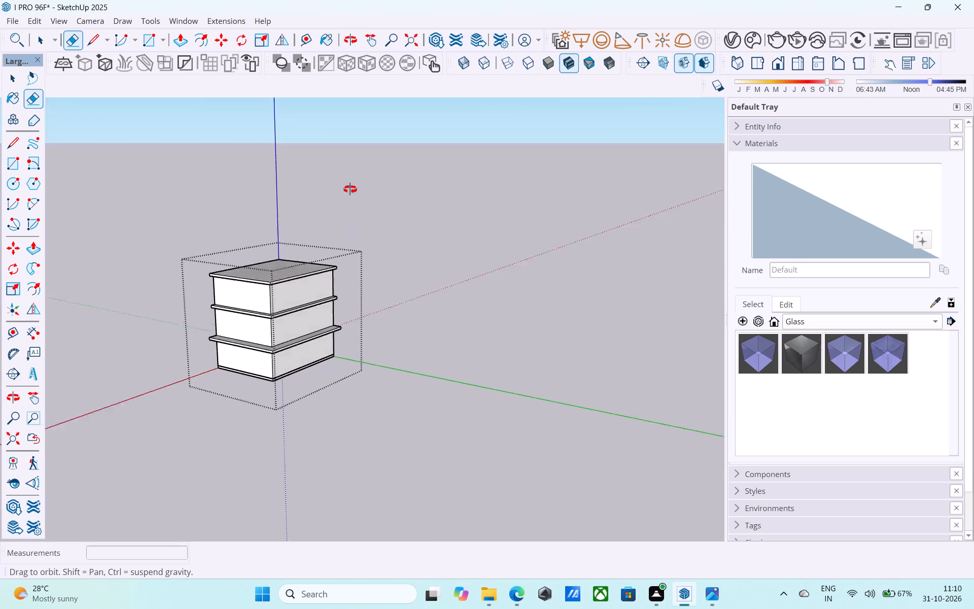
pyautogui.moveTo(350, 189); pyautogui.dragTo(407, 209, button='middle')
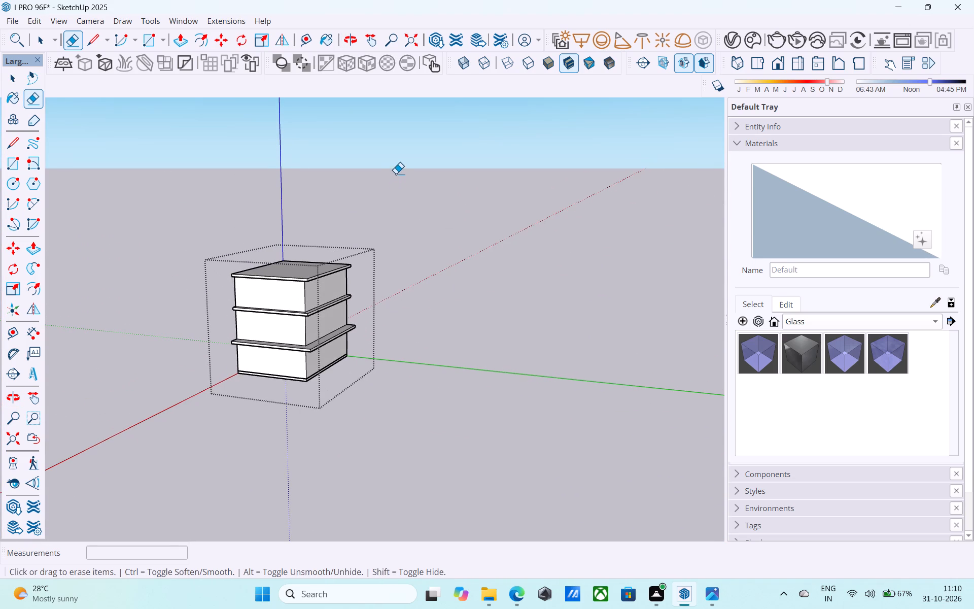
pyautogui.scroll(1, 399, 157)
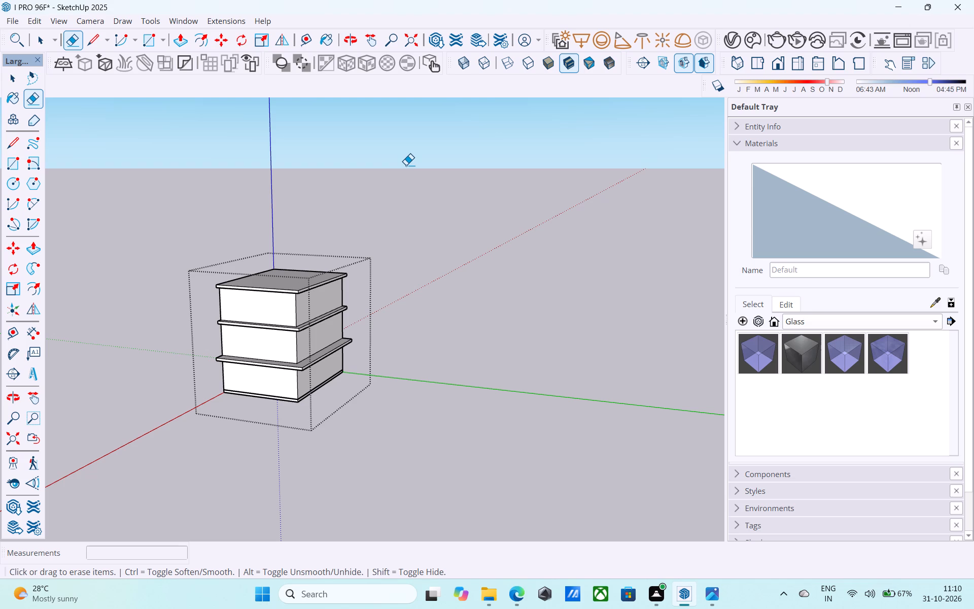
pyautogui.scroll(-5, 406, 165)
pyautogui.moveTo(406, 165); pyautogui.dragTo(362, 179, button='middle')
pyautogui.scroll(5, 336, 197)
# Save the model.
pyautogui.press('space')
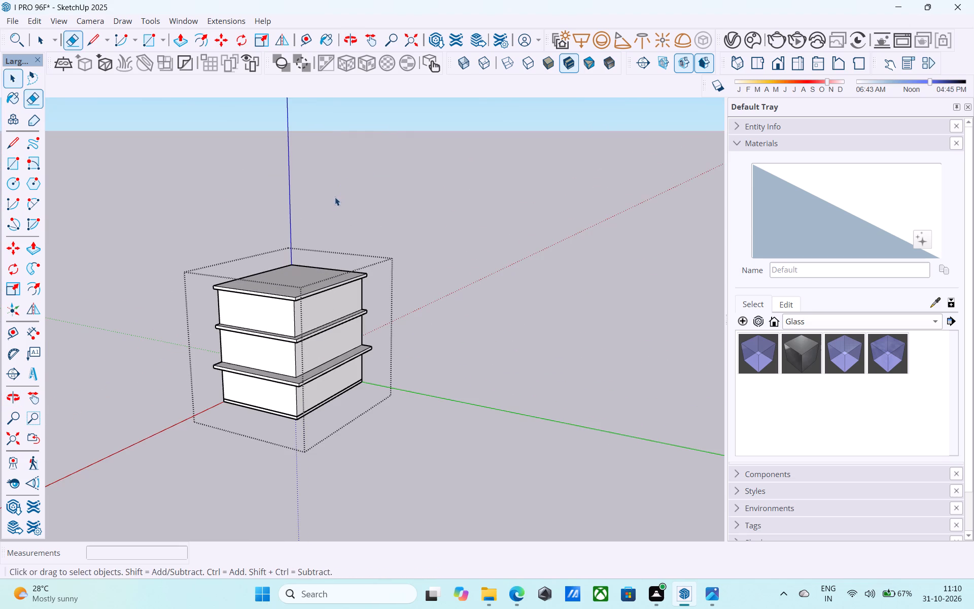
pyautogui.keyDown('shift'); pyautogui.moveTo(318, 214); pyautogui.dragTo(360, 202, button='middle'); pyautogui.keyUp('shift')
pyautogui.keyDown('shift'); pyautogui.scroll(1, 324, 214); pyautogui.keyUp('shift')
pyautogui.hotkey('ctrl', 's')
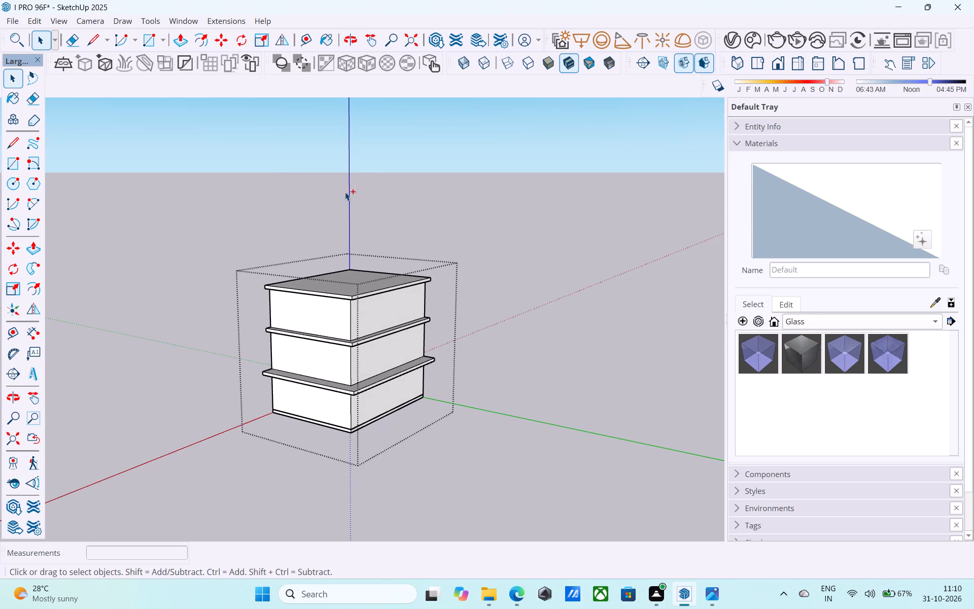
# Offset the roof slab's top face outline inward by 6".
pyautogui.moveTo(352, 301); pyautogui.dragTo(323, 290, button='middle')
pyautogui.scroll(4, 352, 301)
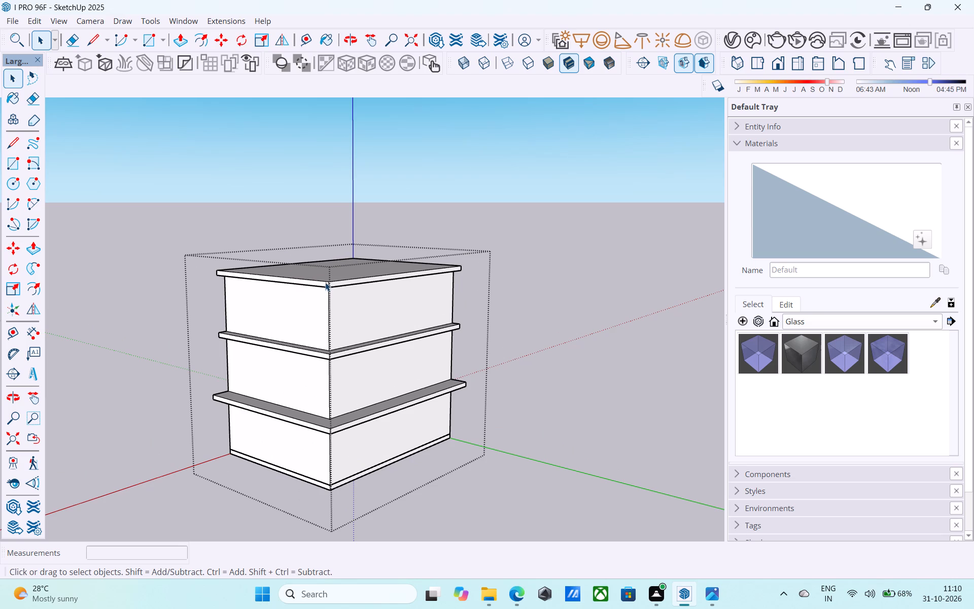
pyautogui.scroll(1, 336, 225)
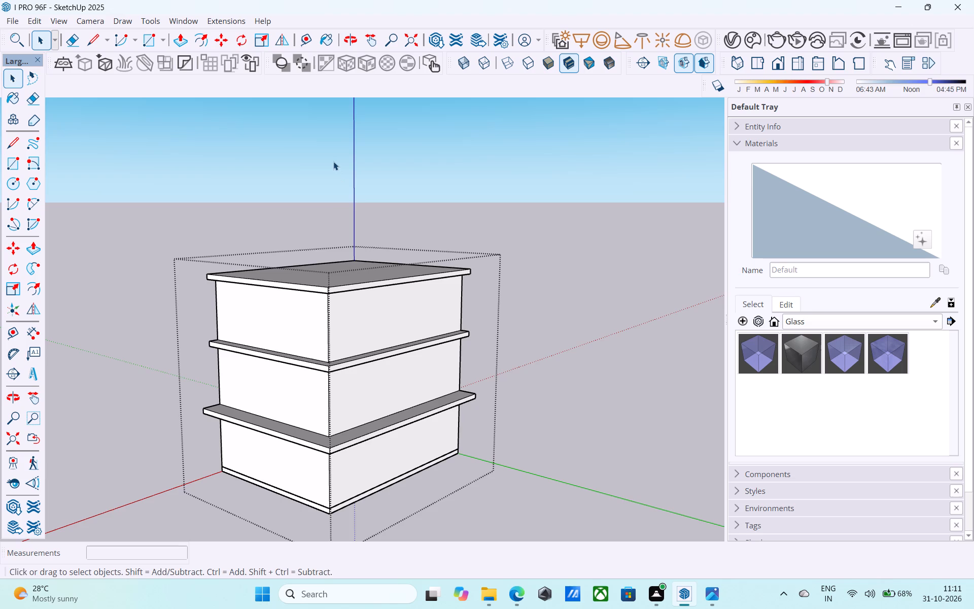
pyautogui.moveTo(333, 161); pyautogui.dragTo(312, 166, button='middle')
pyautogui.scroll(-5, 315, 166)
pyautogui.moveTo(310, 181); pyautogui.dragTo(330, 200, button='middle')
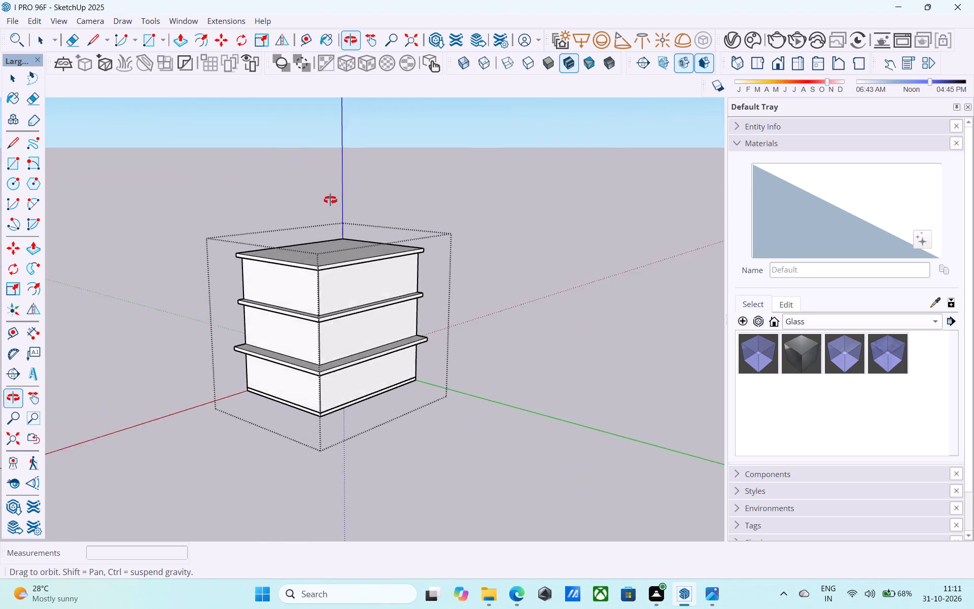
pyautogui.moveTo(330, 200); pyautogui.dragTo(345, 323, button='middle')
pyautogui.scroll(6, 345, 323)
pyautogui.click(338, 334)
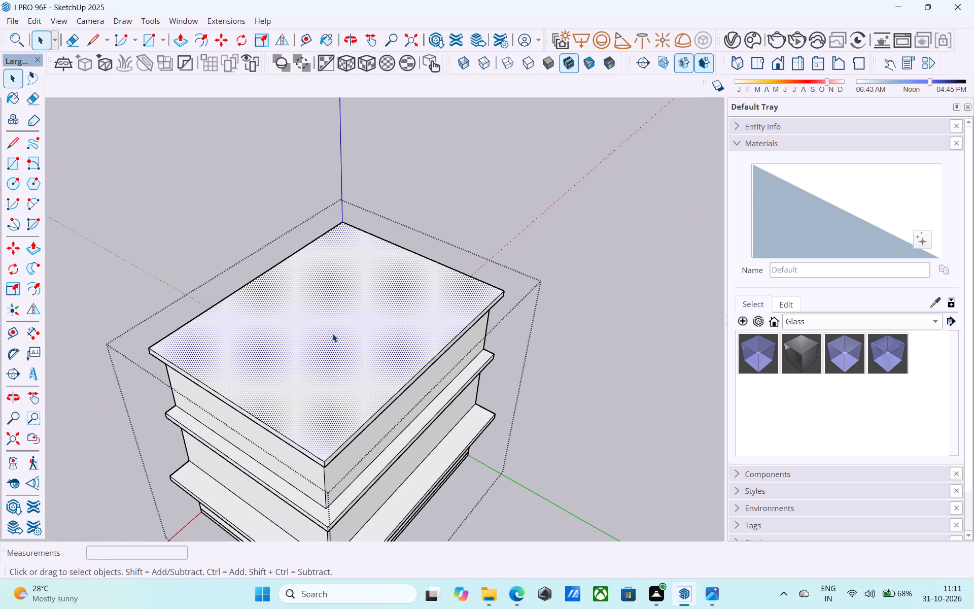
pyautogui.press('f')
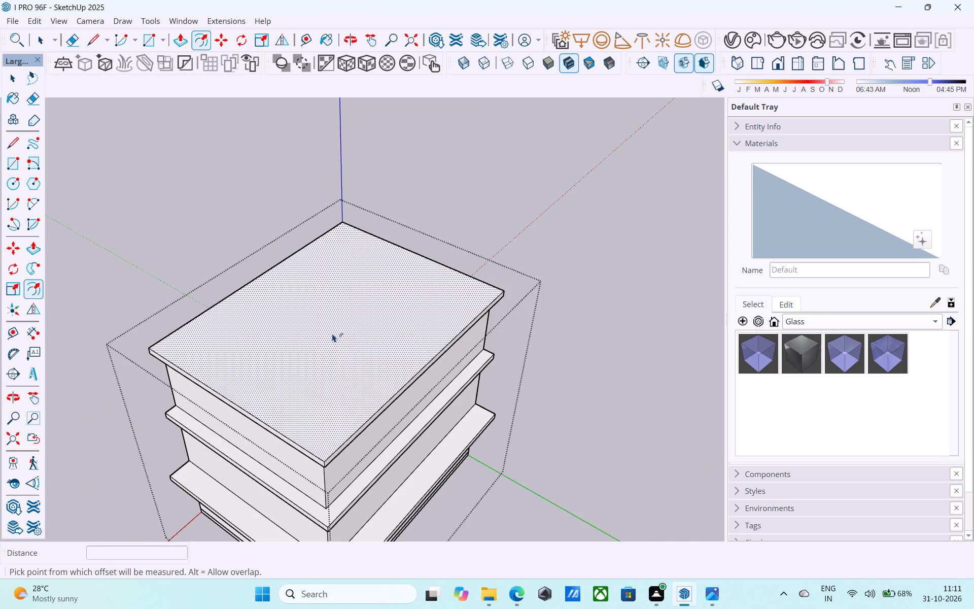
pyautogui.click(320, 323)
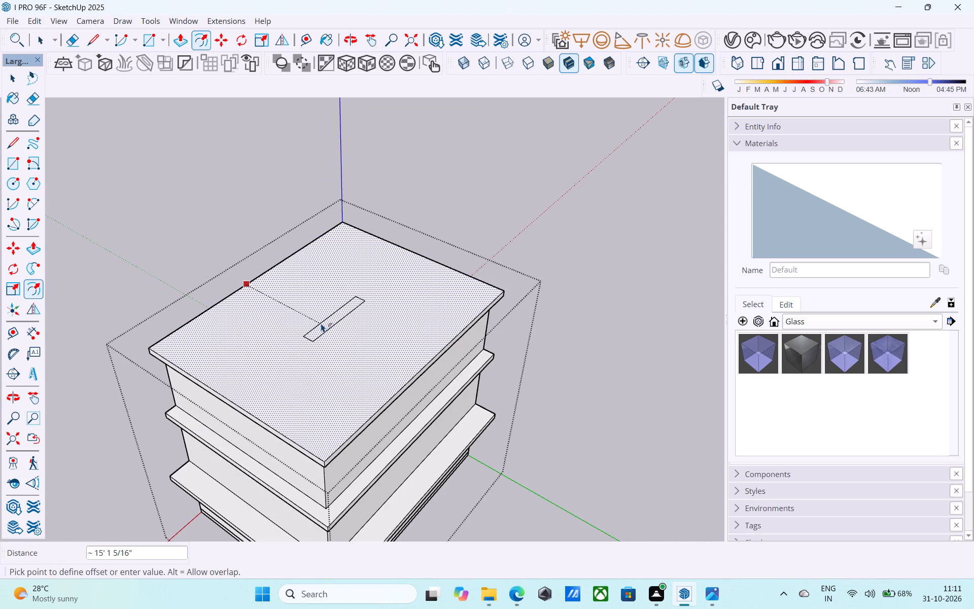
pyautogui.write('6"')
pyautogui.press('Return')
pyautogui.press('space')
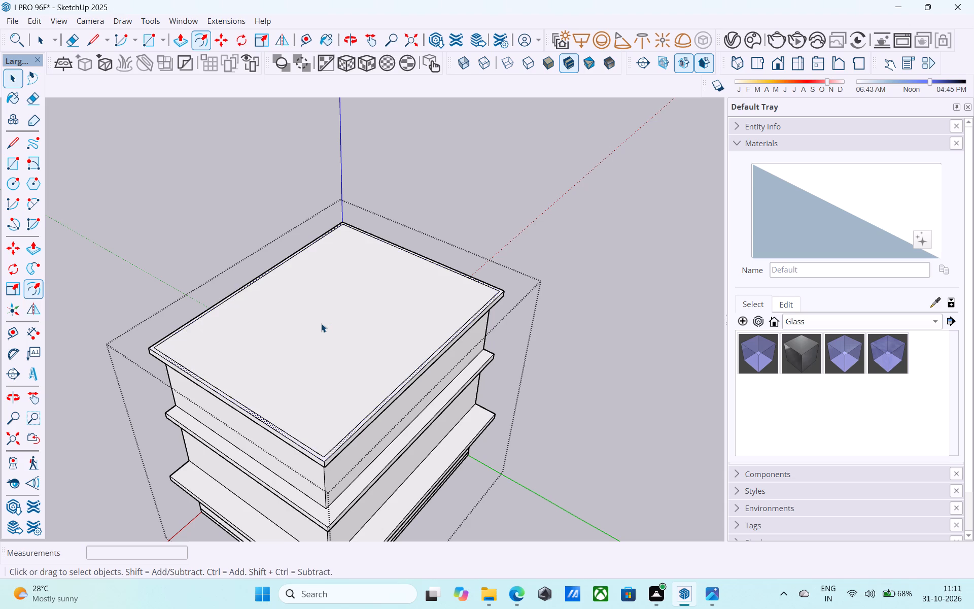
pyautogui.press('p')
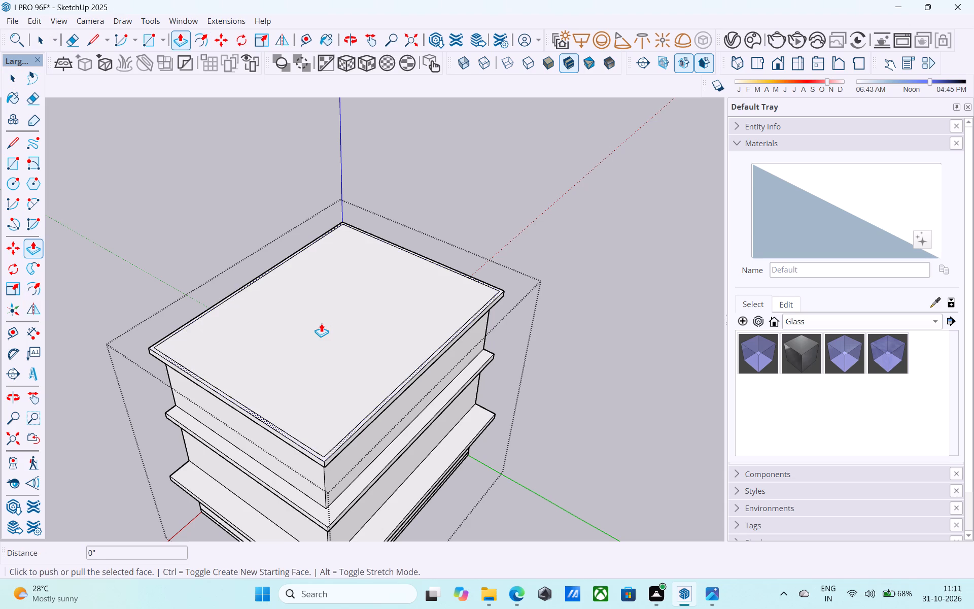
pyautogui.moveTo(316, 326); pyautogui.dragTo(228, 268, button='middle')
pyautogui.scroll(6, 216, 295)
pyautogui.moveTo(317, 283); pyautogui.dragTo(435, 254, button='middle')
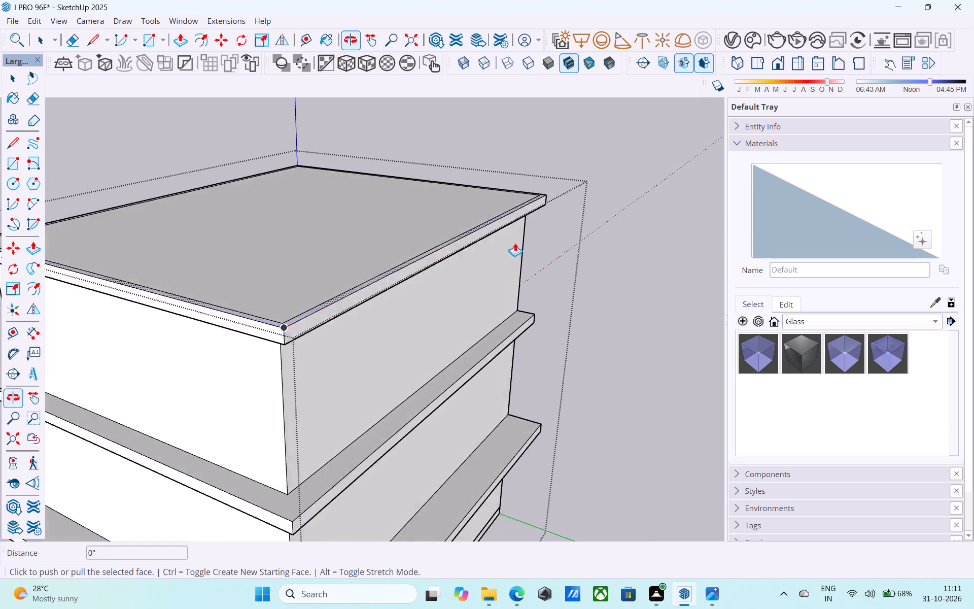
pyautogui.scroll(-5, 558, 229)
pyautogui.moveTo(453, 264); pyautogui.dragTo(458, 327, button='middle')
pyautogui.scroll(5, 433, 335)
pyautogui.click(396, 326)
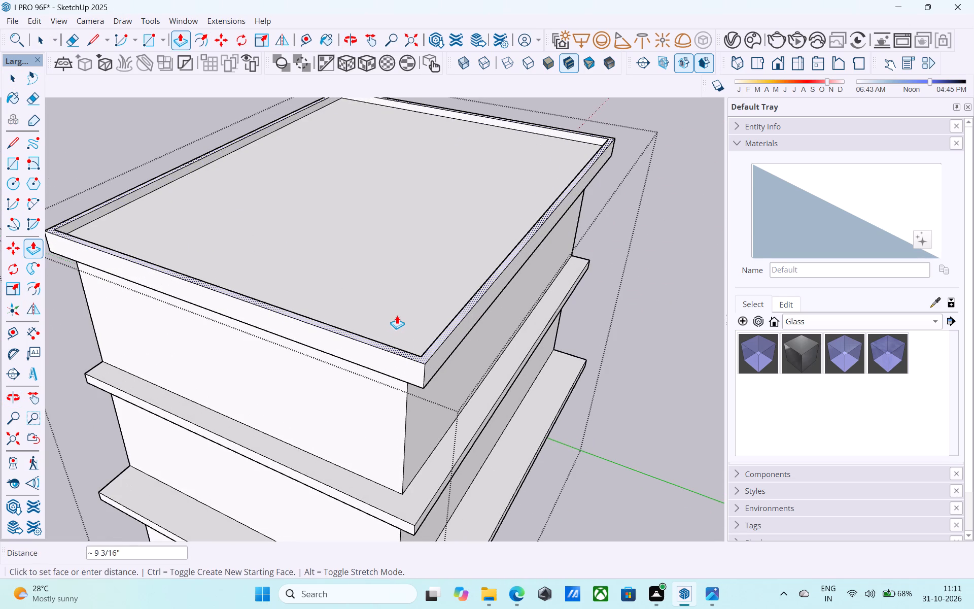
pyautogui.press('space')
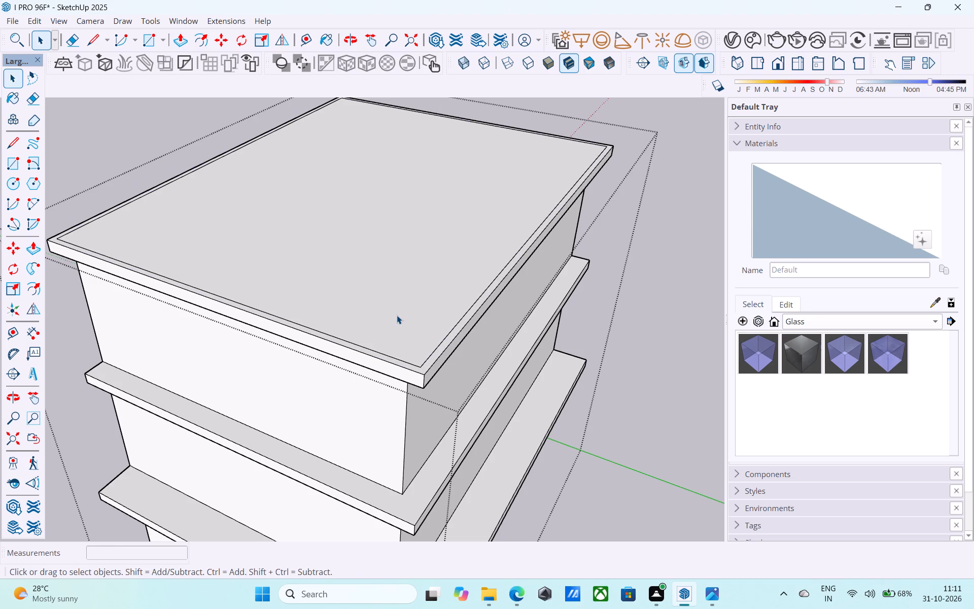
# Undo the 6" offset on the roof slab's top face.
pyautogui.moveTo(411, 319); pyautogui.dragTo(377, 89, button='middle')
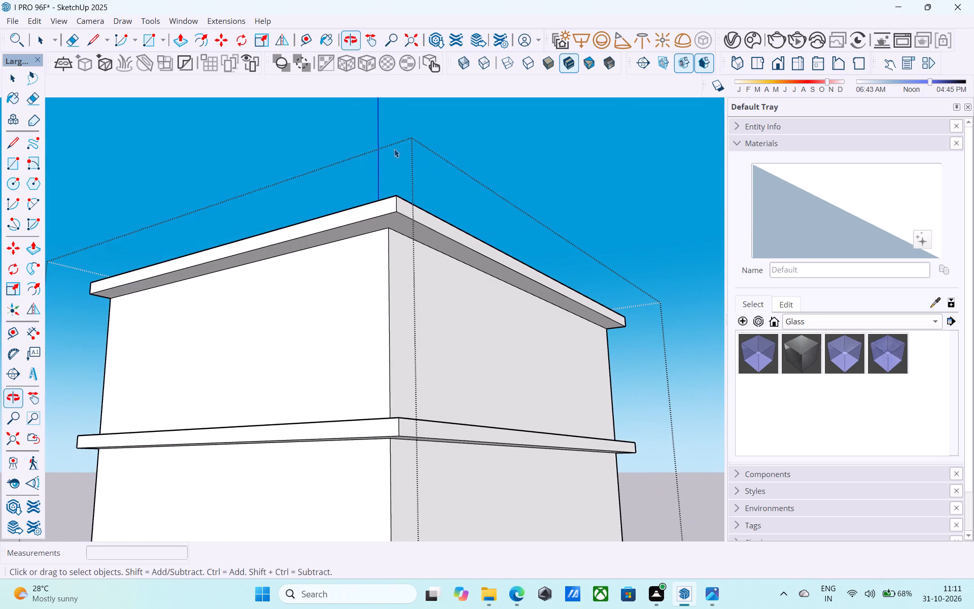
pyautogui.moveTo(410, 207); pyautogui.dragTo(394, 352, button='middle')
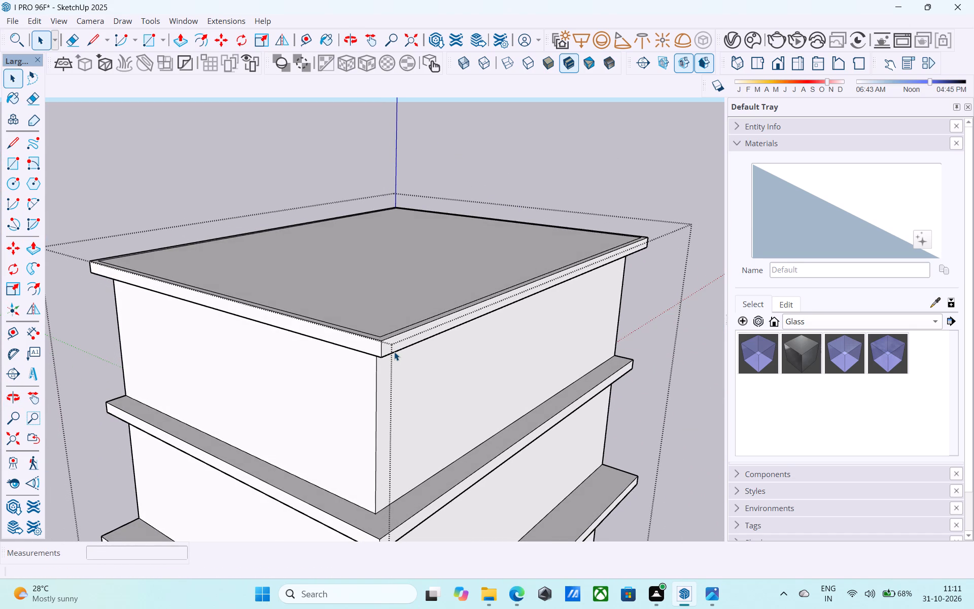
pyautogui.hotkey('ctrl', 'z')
# Draw a vertical line from the top storey's wall corner beneath the roof overhang up to the slab's top face.
pyautogui.press('l')
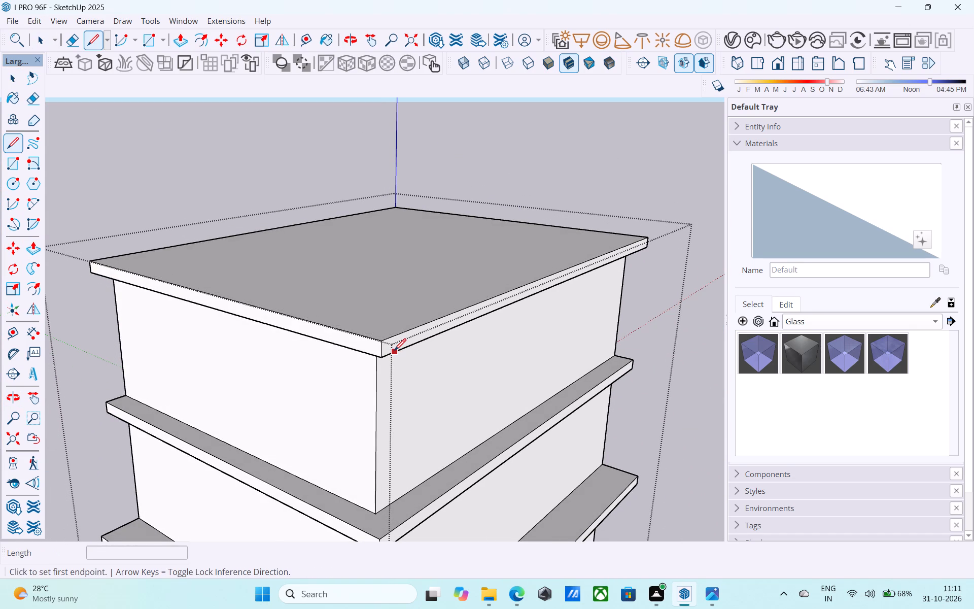
pyautogui.moveTo(376, 413); pyautogui.dragTo(379, 300, button='middle')
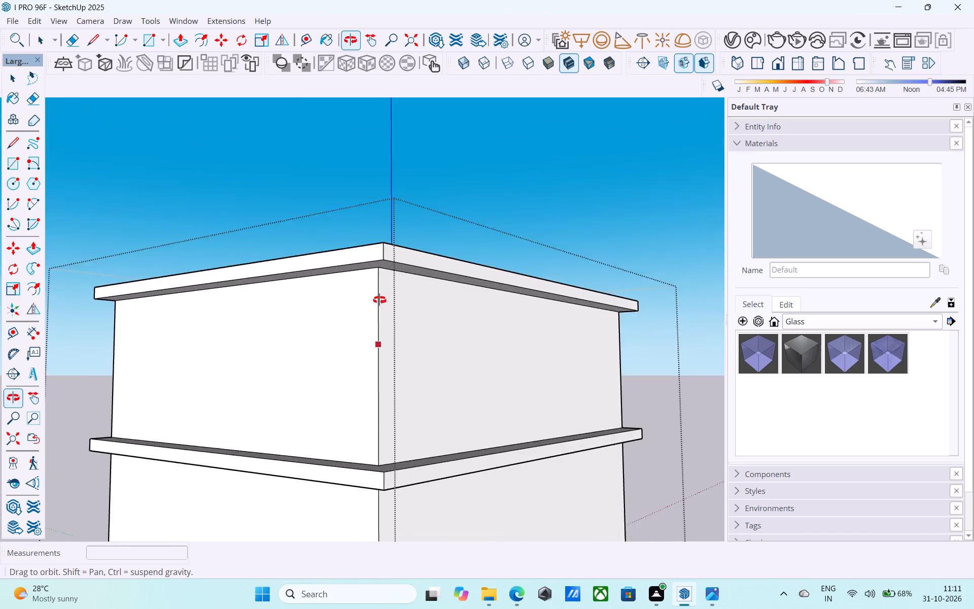
pyautogui.moveTo(379, 300); pyautogui.dragTo(379, 298, button='middle')
pyautogui.scroll(7, 382, 290)
pyautogui.click(370, 240)
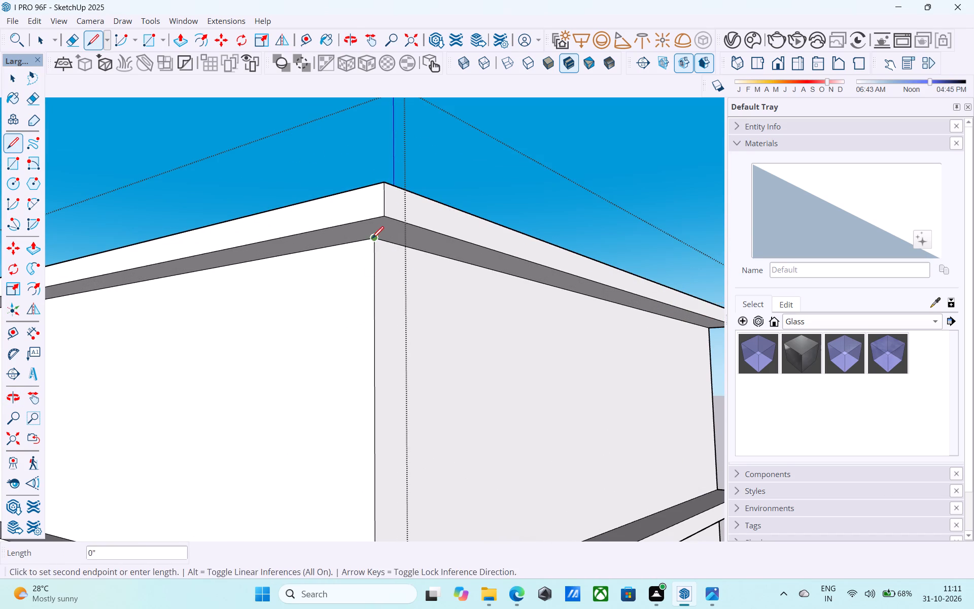
pyautogui.moveTo(372, 240); pyautogui.dragTo(349, 414, button='middle')
pyautogui.scroll(-5, 348, 422)
pyautogui.scroll(4, 365, 254)
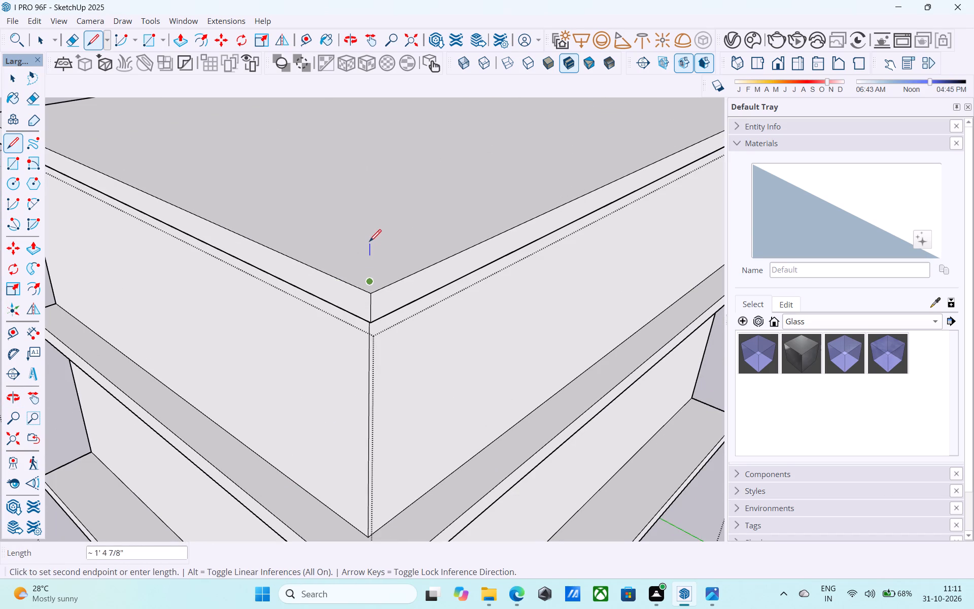
pyautogui.click(371, 248)
# Draw lines 40' and 30' long from that point across the roof slab's top face, following the walls below.
pyautogui.scroll(-4, 371, 248)
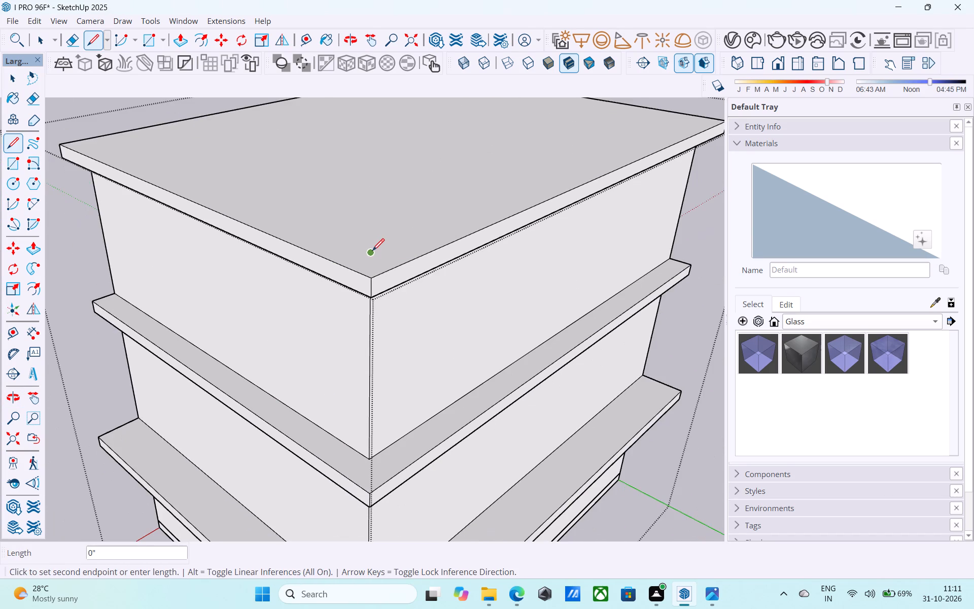
pyautogui.moveTo(372, 252); pyautogui.dragTo(376, 336, button='middle')
pyautogui.scroll(-6, 376, 336)
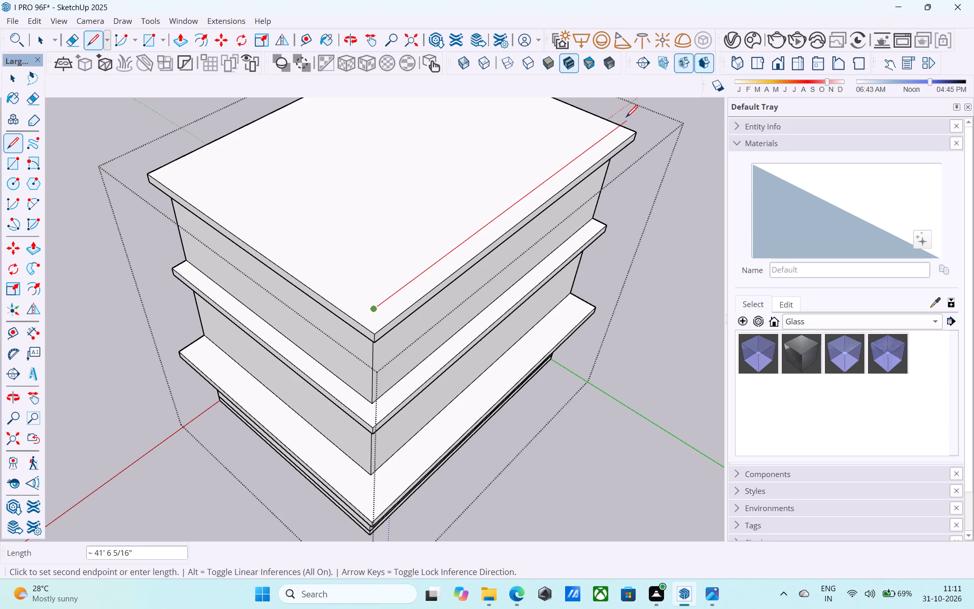
pyautogui.click(621, 124)
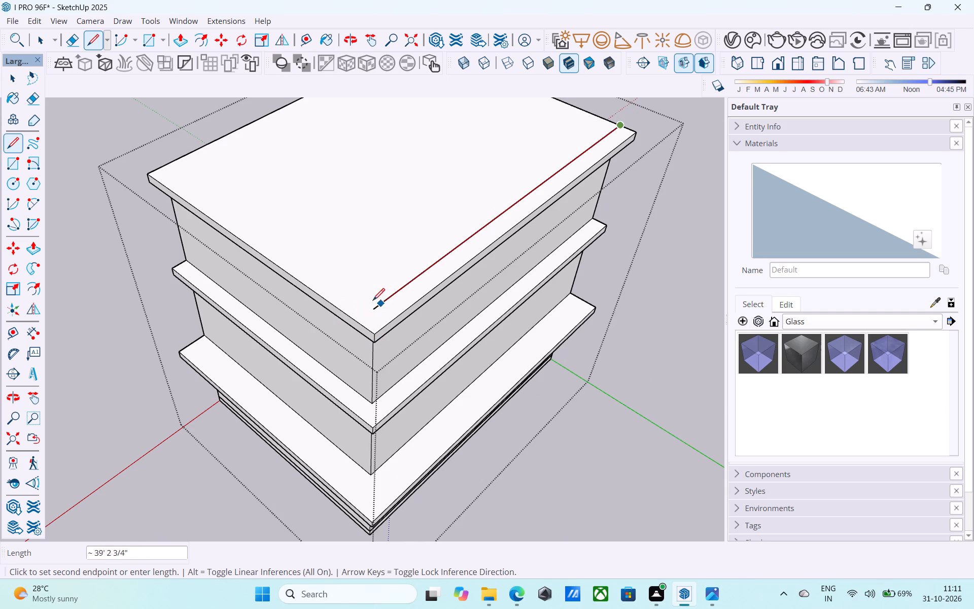
pyautogui.click(372, 308)
pyautogui.click(372, 309)
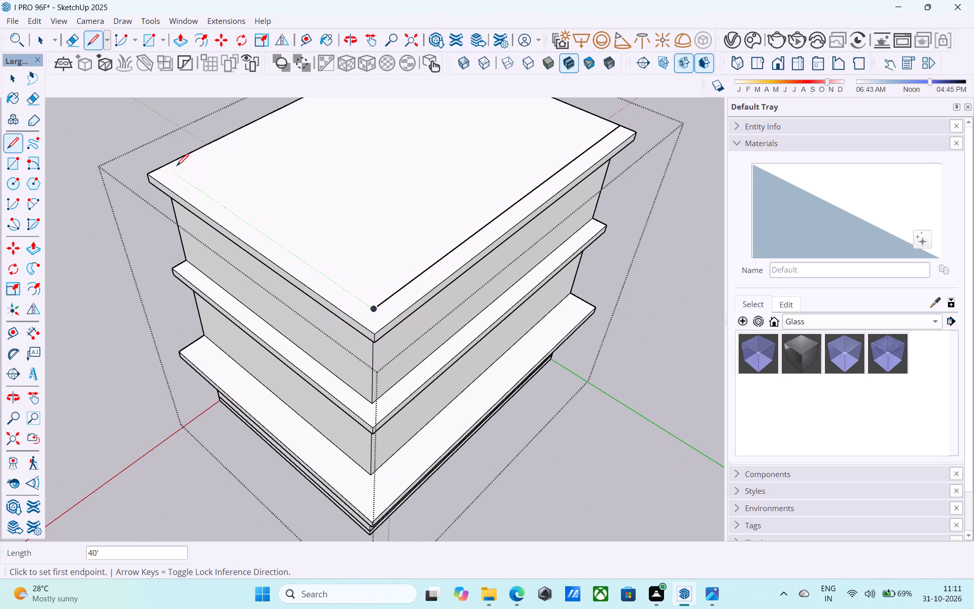
pyautogui.click(167, 167)
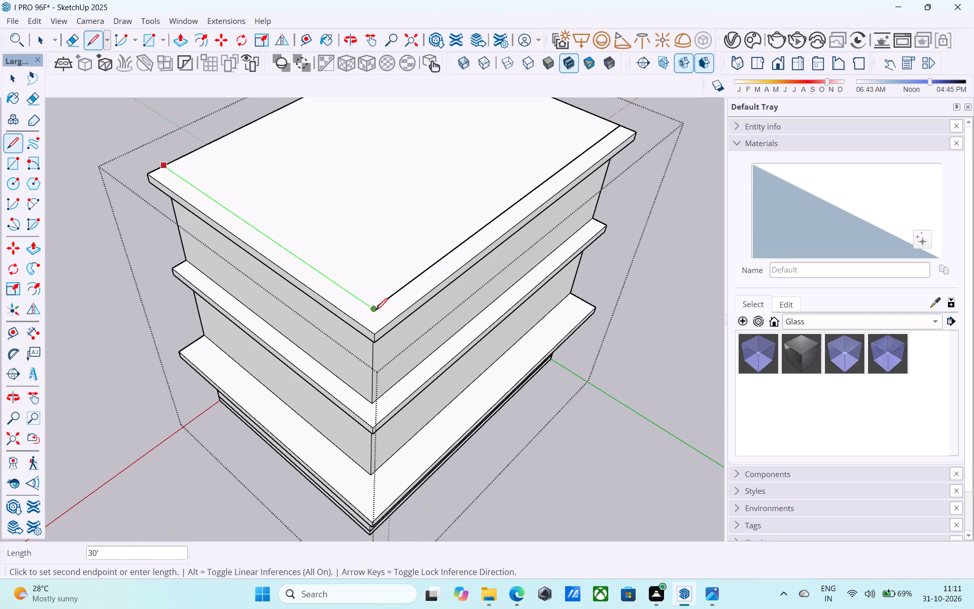
pyautogui.click(375, 312)
# Offset the 40' by 30' face on the roof slab inward by 6".
pyautogui.scroll(-5, 275, 346)
pyautogui.moveTo(274, 349); pyautogui.dragTo(387, 323, button='middle')
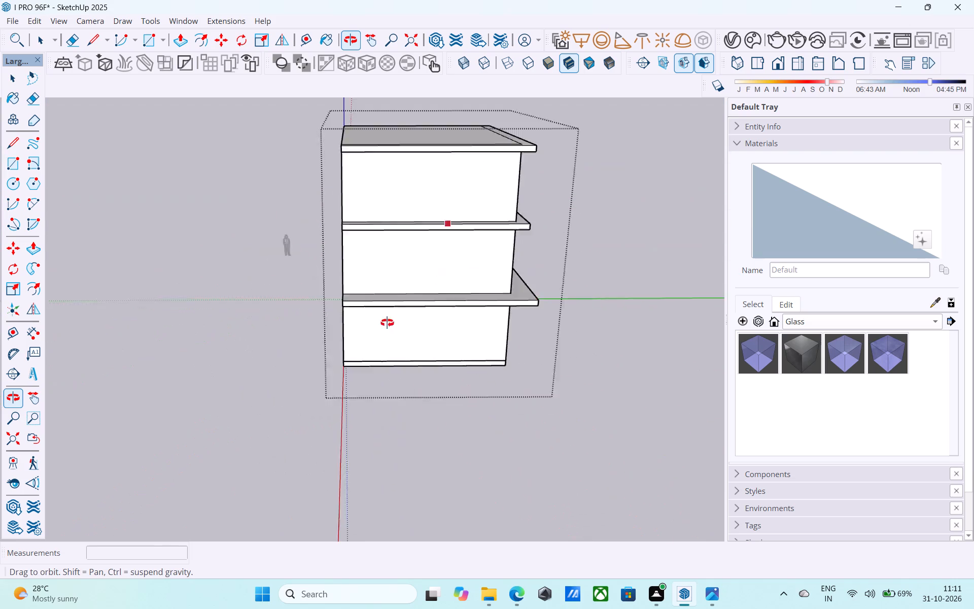
pyautogui.moveTo(387, 323); pyautogui.dragTo(341, 354, button='middle')
pyautogui.scroll(5, 354, 337)
pyautogui.press('space')
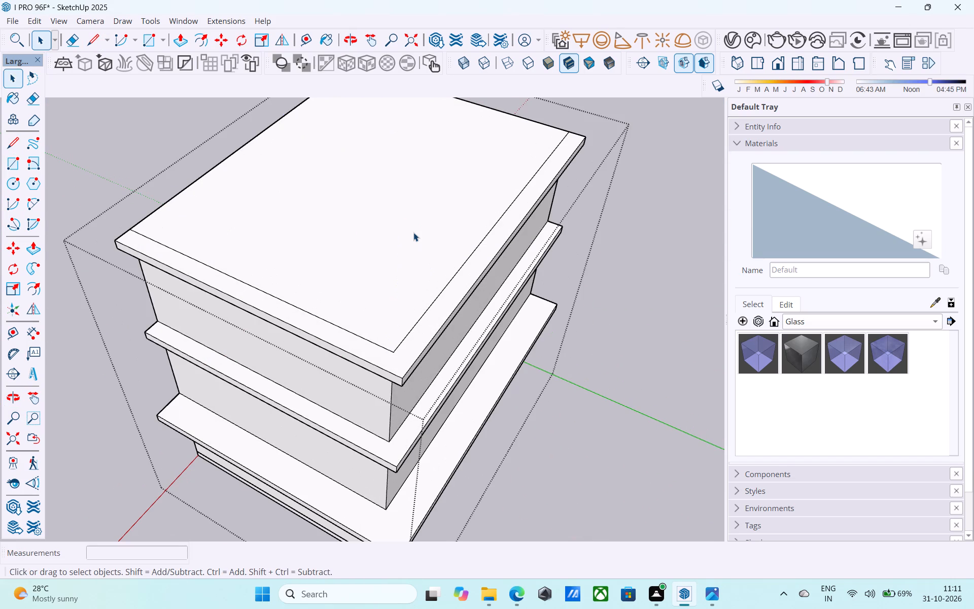
pyautogui.click(413, 232)
pyautogui.click(379, 279)
pyautogui.click(564, 322)
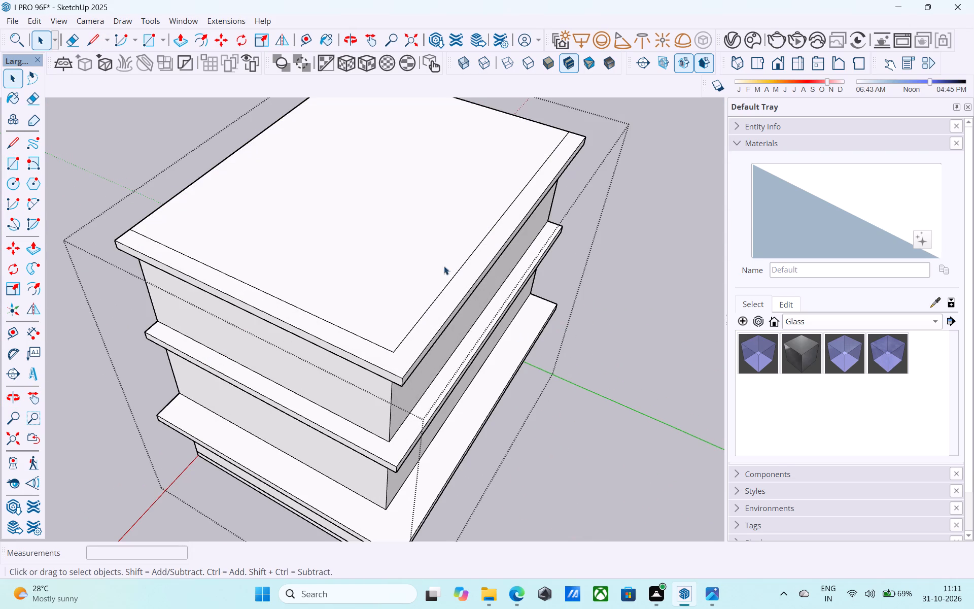
pyautogui.click(425, 254)
pyautogui.press('f')
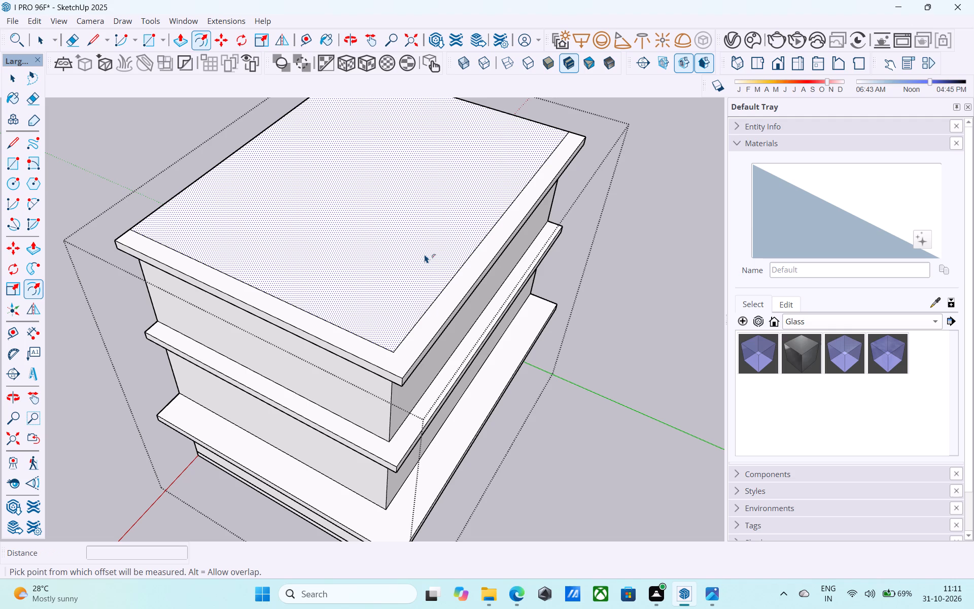
pyautogui.click(425, 254)
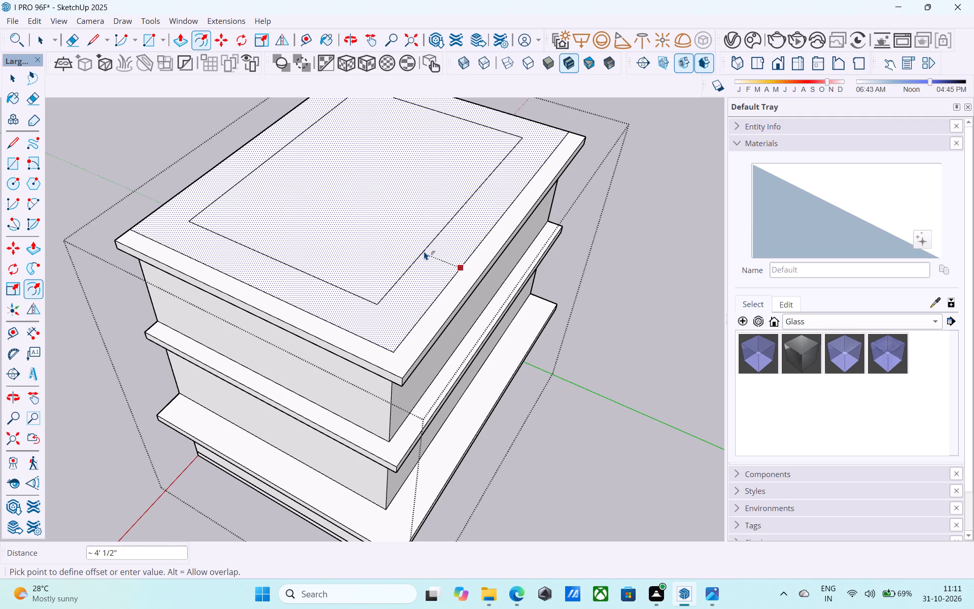
pyautogui.press('6')
pyautogui.hotkey('shift', '"')
pyautogui.press('Return')
pyautogui.press('space')
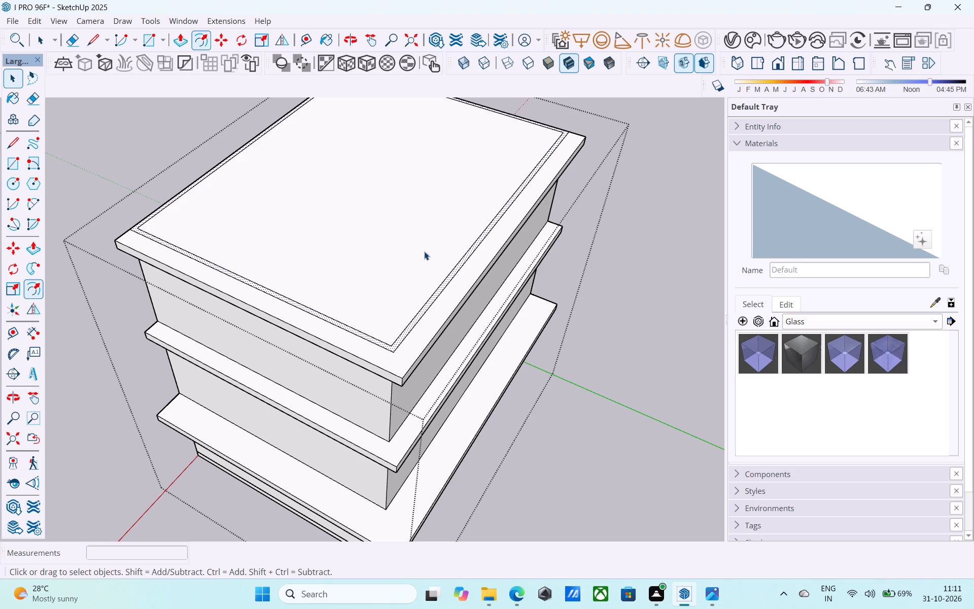
# Extrude the 6" wall strip on the roof slab upward by 10'.
pyautogui.press('p')
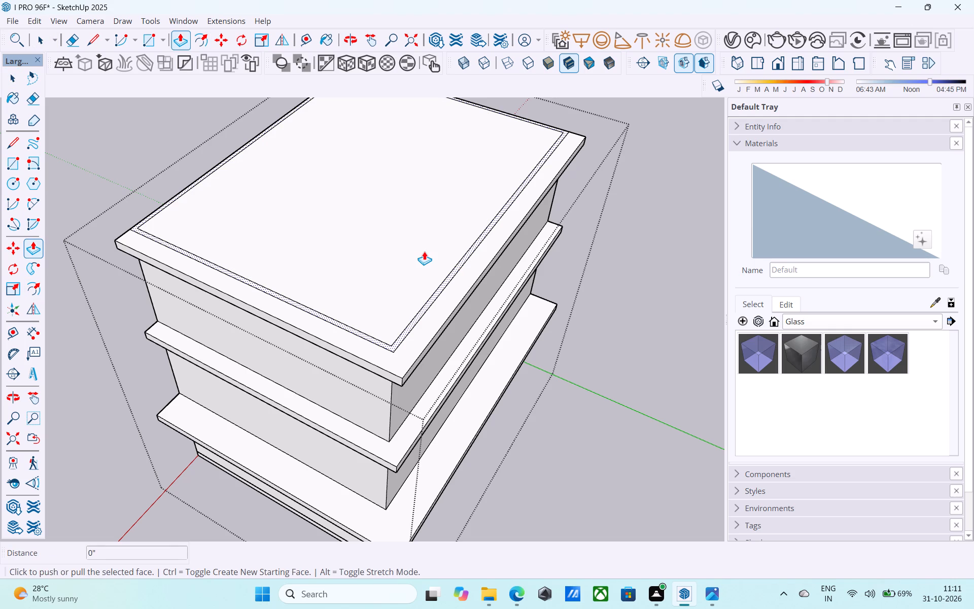
pyautogui.click(424, 251)
pyautogui.write("10'")
pyautogui.press('Return')
pyautogui.press('space')
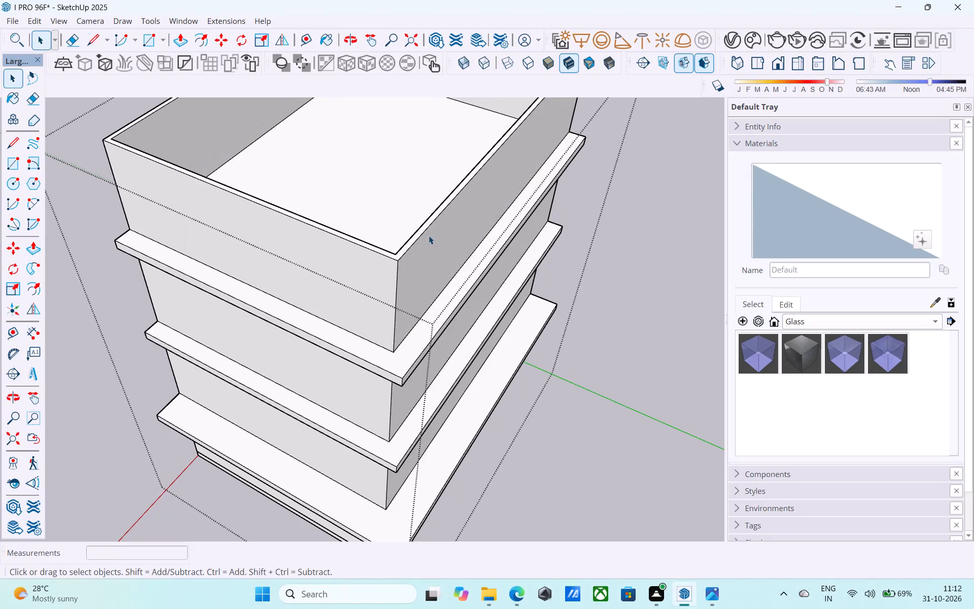
# Draw a 39' by 29' rectangle between opposite inner corners of the new walls' top to close the opening.
pyautogui.press('r')
pyautogui.scroll(-7, 301, 324)
pyautogui.scroll(1, 245, 376)
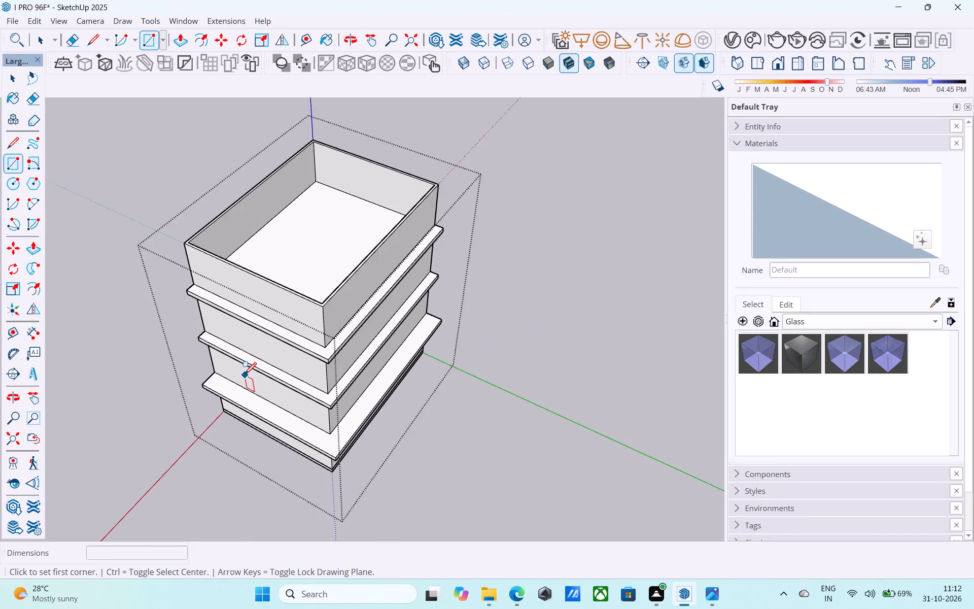
pyautogui.moveTo(245, 376); pyautogui.dragTo(314, 461, button='middle')
pyautogui.scroll(10, 325, 176)
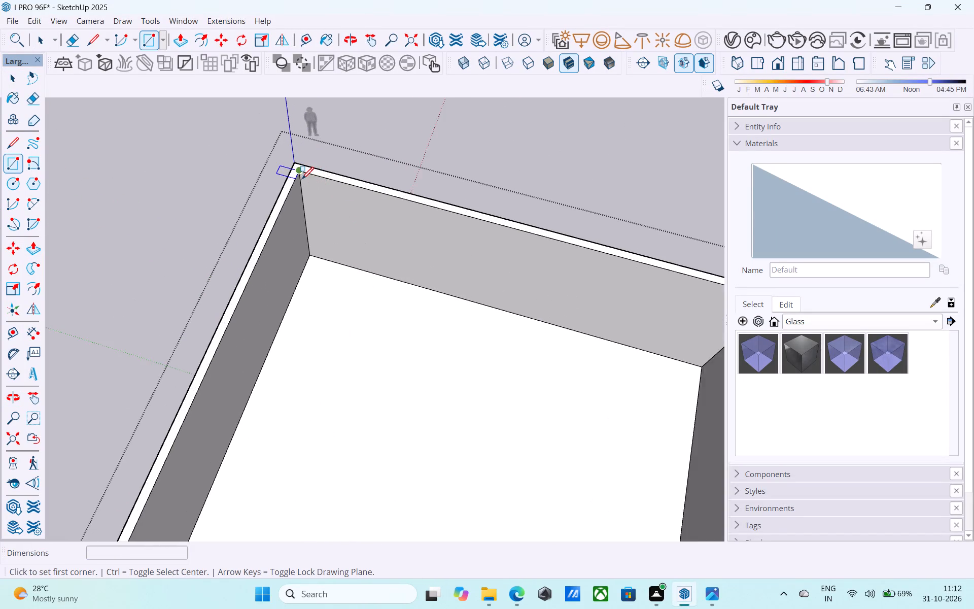
pyautogui.scroll(2, 302, 180)
pyautogui.click(299, 168)
pyautogui.scroll(-9, 289, 148)
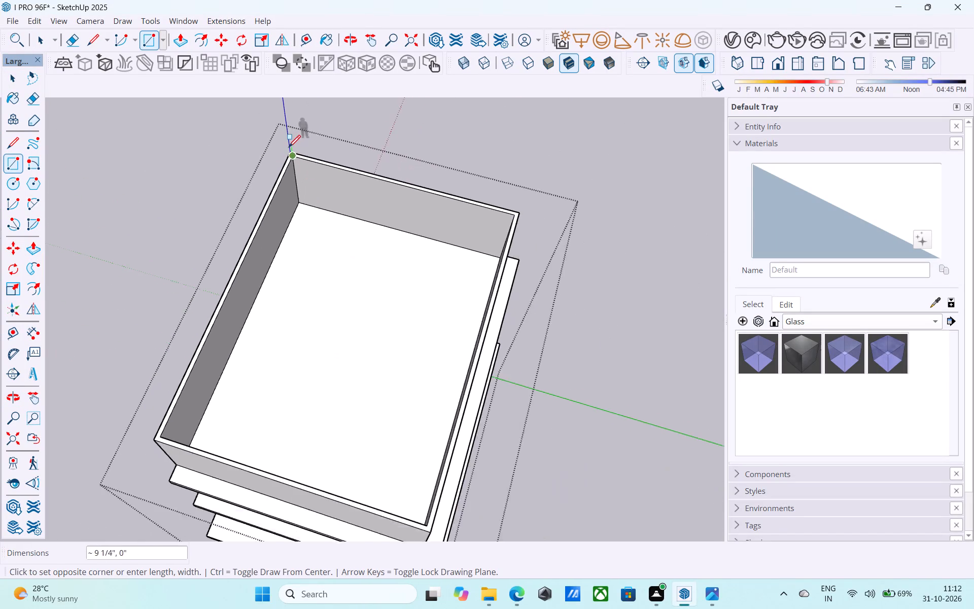
pyautogui.scroll(-6, 289, 148)
pyautogui.scroll(13, 371, 388)
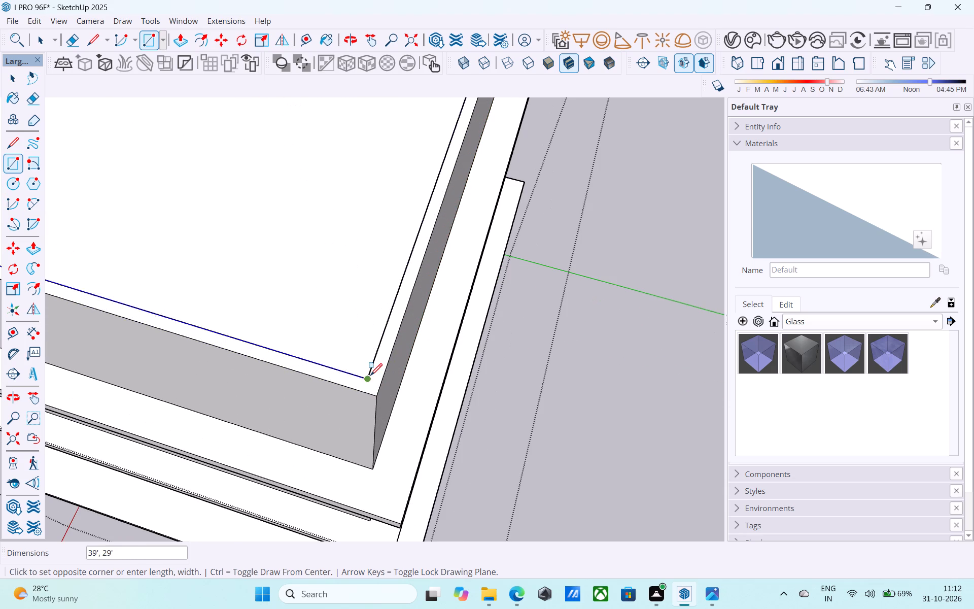
pyautogui.click(370, 377)
pyautogui.scroll(-11, 414, 390)
pyautogui.moveTo(447, 341); pyautogui.dragTo(438, 340, button='middle')
pyautogui.scroll(-3, 520, 380)
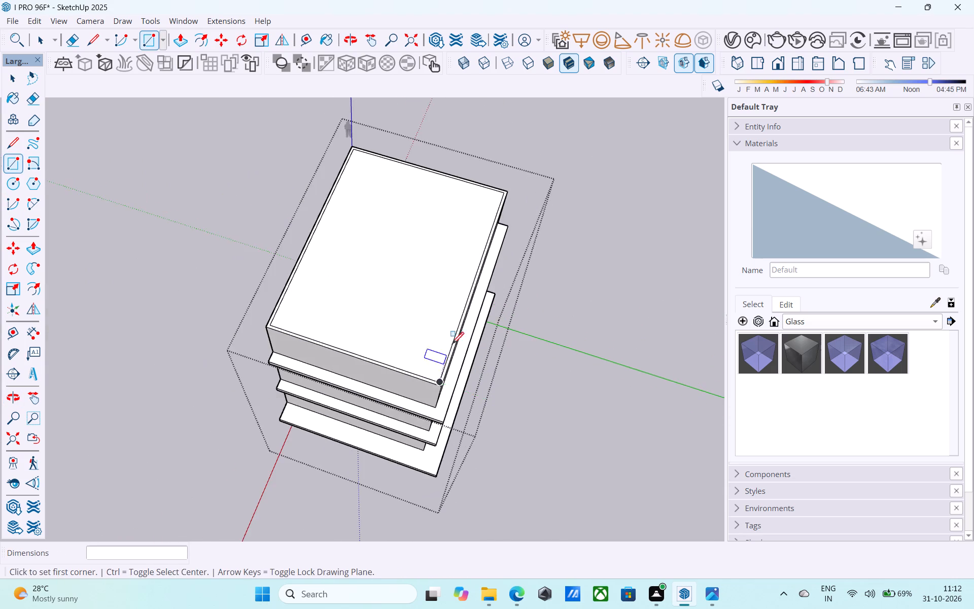
# Reverse the orientation of the 39' by 29' face closing the top of the walls.
pyautogui.moveTo(452, 344); pyautogui.dragTo(362, 175, button='middle')
pyautogui.scroll(-6, 382, 355)
pyautogui.scroll(6, 364, 151)
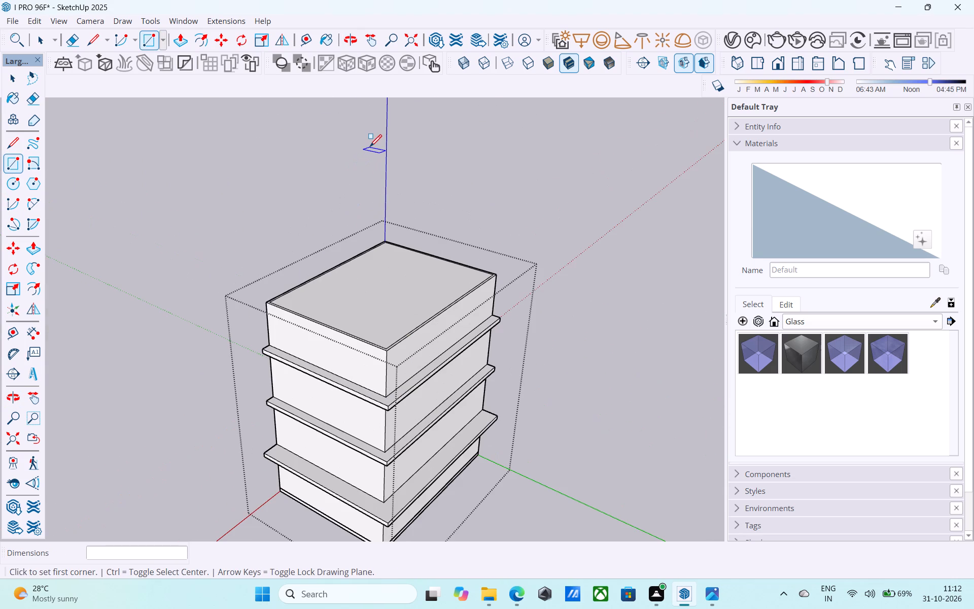
pyautogui.press('space')
pyautogui.moveTo(361, 280); pyautogui.dragTo(375, 363, button='middle')
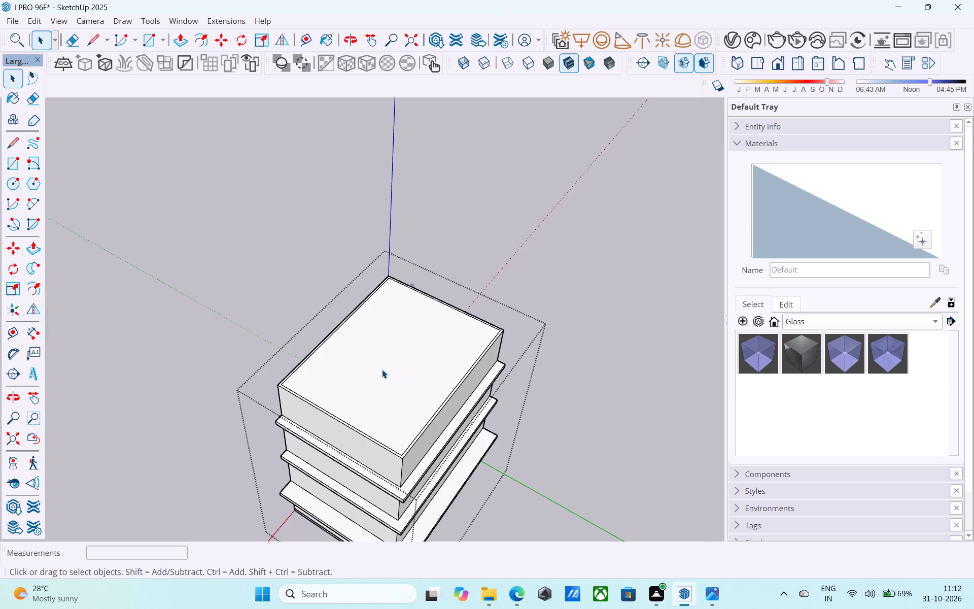
pyautogui.click(383, 375)
pyautogui.rightClick(383, 375)
pyautogui.moveTo(414, 247); pyautogui.dragTo(417, 236)
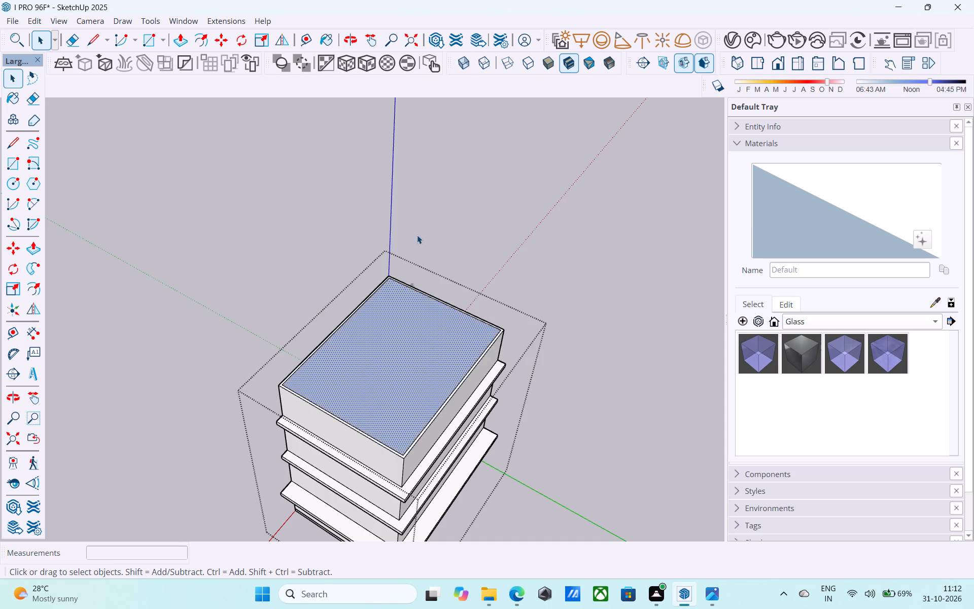
# Draw a 1' vertical line upward from the closing face's corner beside the blue axis.
pyautogui.scroll(-5, 388, 282)
pyautogui.moveTo(371, 281); pyautogui.dragTo(369, 234, button='middle')
pyautogui.scroll(20, 369, 233)
pyautogui.moveTo(396, 266); pyautogui.dragTo(379, 271, button='middle')
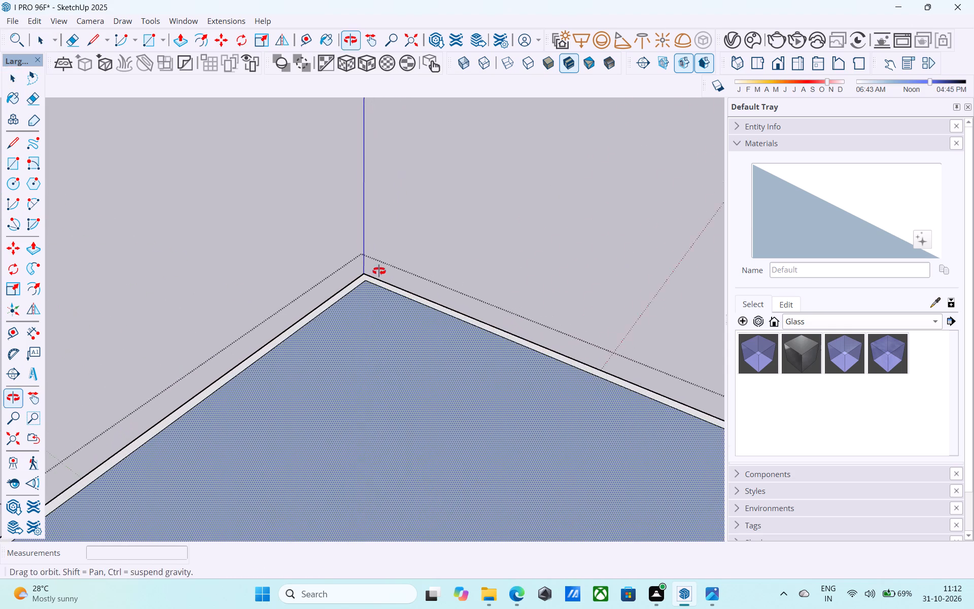
pyautogui.moveTo(379, 271); pyautogui.dragTo(374, 278, button='middle')
pyautogui.scroll(5, 379, 271)
pyautogui.press('l')
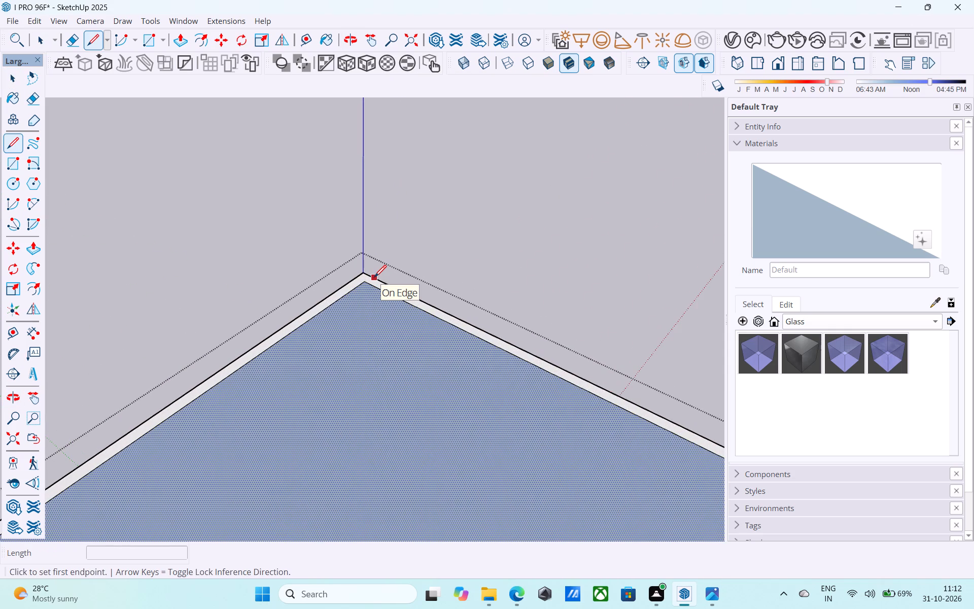
pyautogui.click(365, 285)
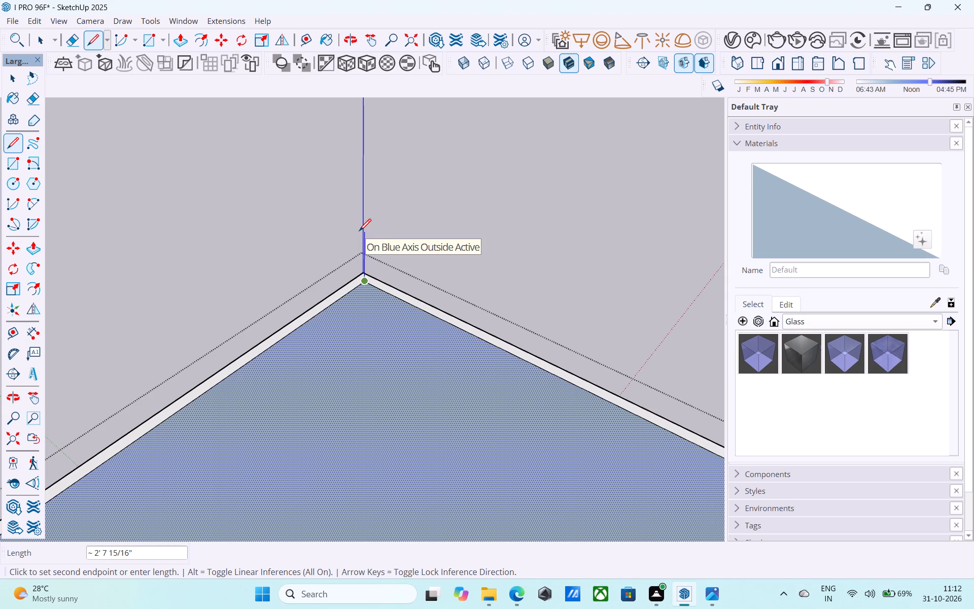
pyautogui.write("1'")
pyautogui.press('Return')
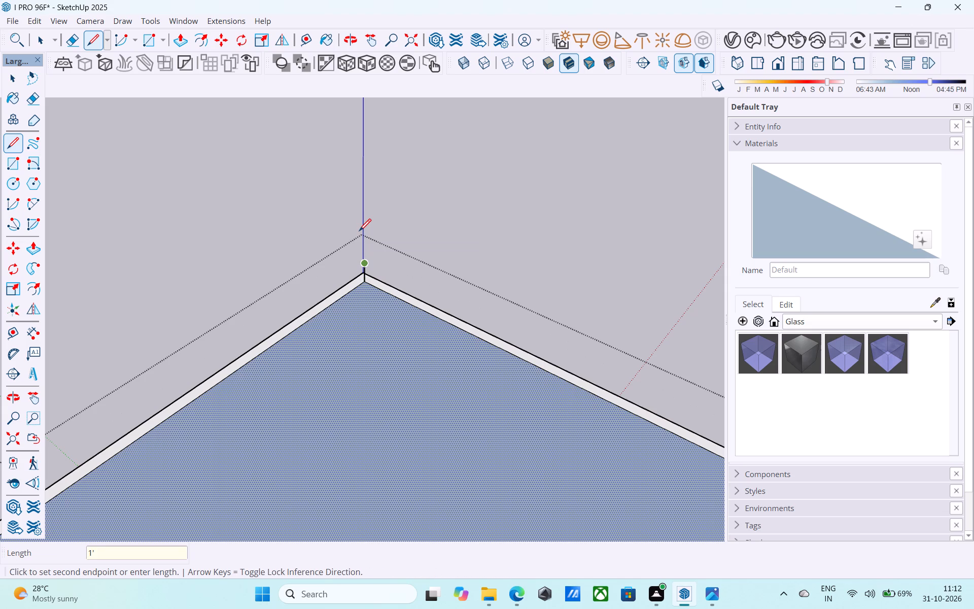
# Draw a matching 1' vertical line upward from the closing face's diagonally opposite corner.
pyautogui.press('space')
pyautogui.write('L')
pyautogui.scroll(-6, 366, 263)
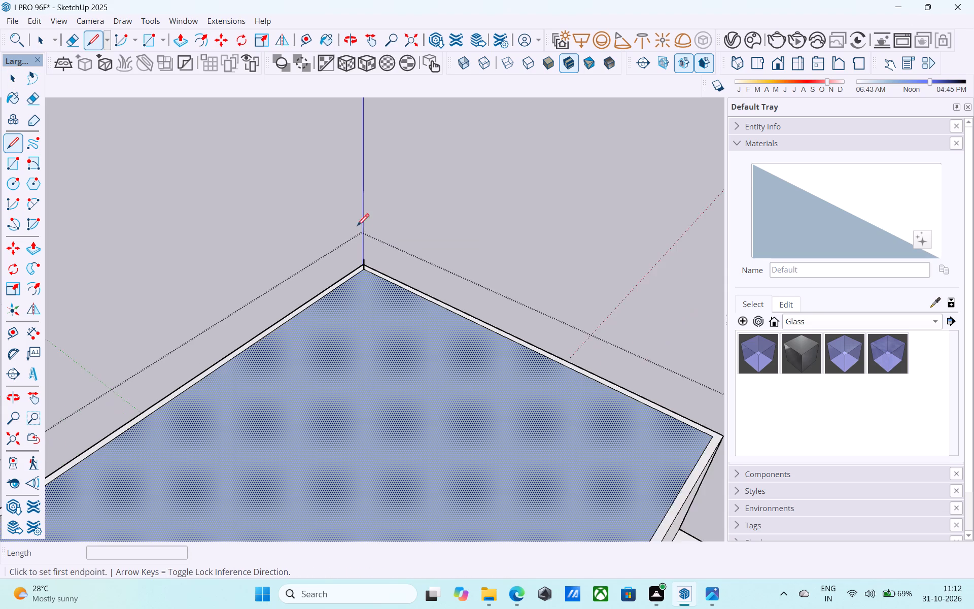
pyautogui.scroll(-12, 357, 227)
pyautogui.moveTo(341, 439); pyautogui.dragTo(344, 405, button='middle')
pyautogui.scroll(15, 343, 405)
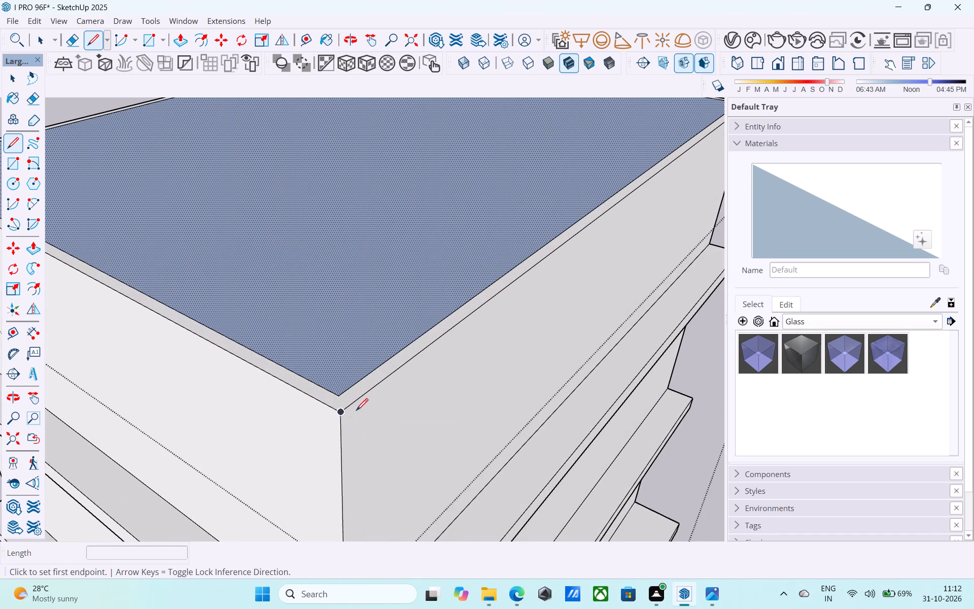
pyautogui.click(343, 395)
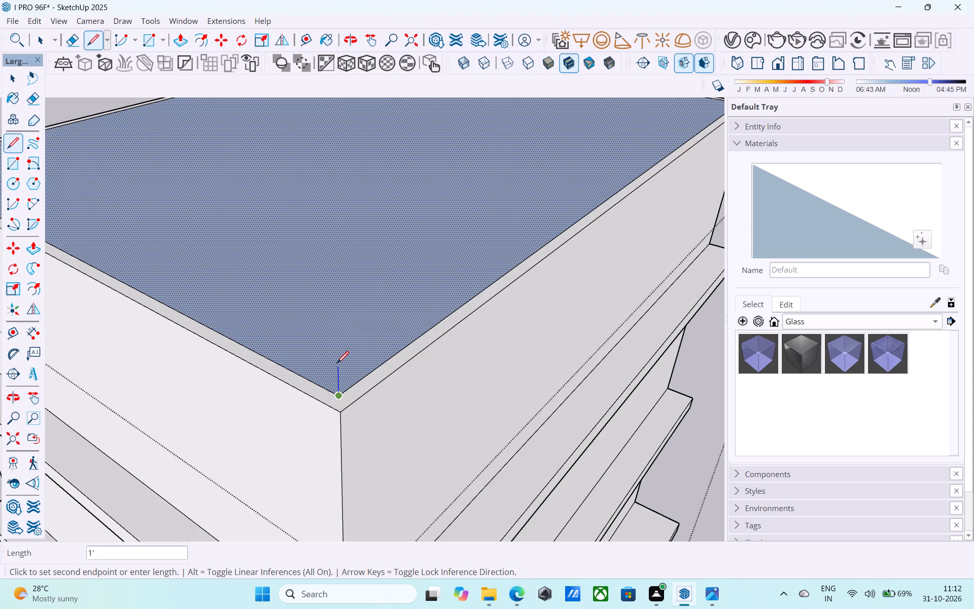
pyautogui.click(337, 364)
# Draw a 39' by 29' rectangle between the upper ends of the two diagonally opposite 1' vertical lines.
pyautogui.press('r')
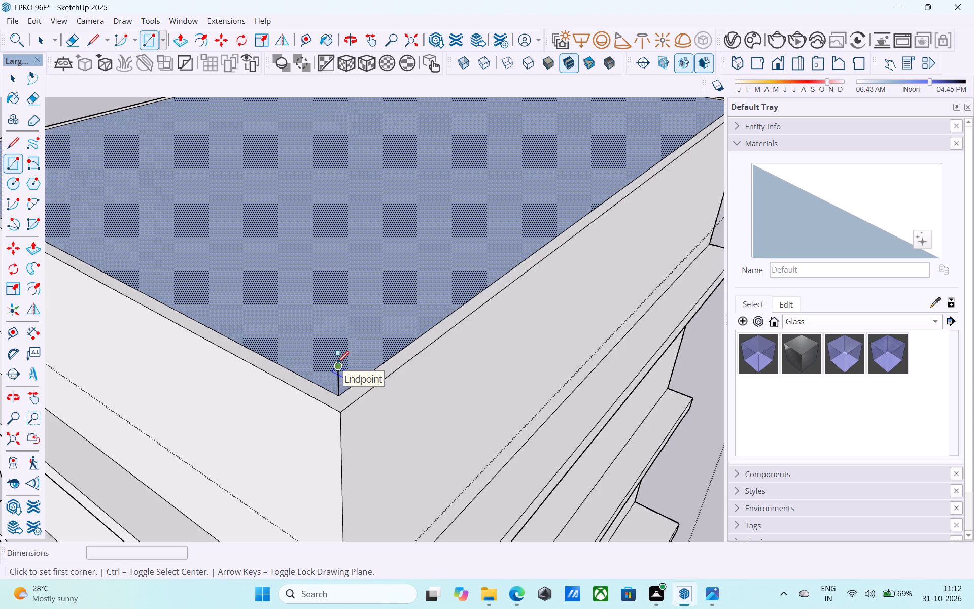
pyautogui.scroll(-6, 309, 416)
pyautogui.moveTo(304, 419); pyautogui.dragTo(380, 400, button='middle')
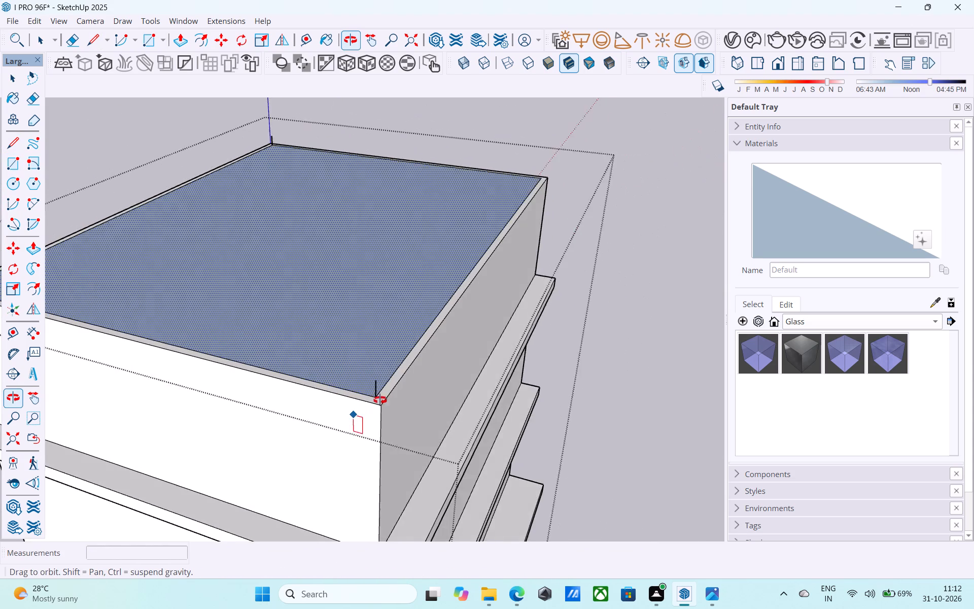
pyautogui.moveTo(380, 400); pyautogui.dragTo(372, 377, button='middle')
pyautogui.moveTo(200, 131); pyautogui.dragTo(237, 130, button='middle')
pyautogui.scroll(2, 232, 130)
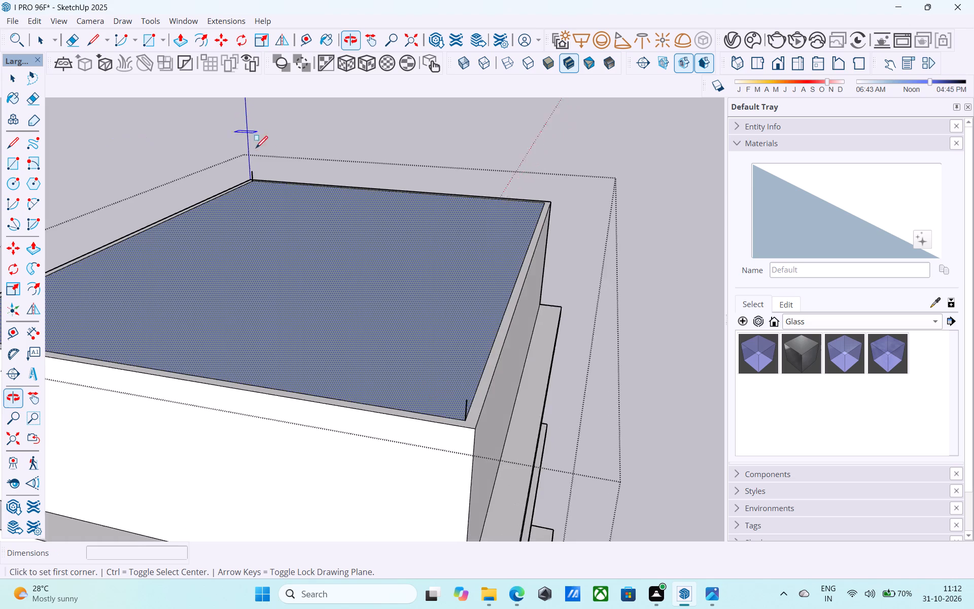
pyautogui.scroll(14, 256, 149)
pyautogui.click(246, 163)
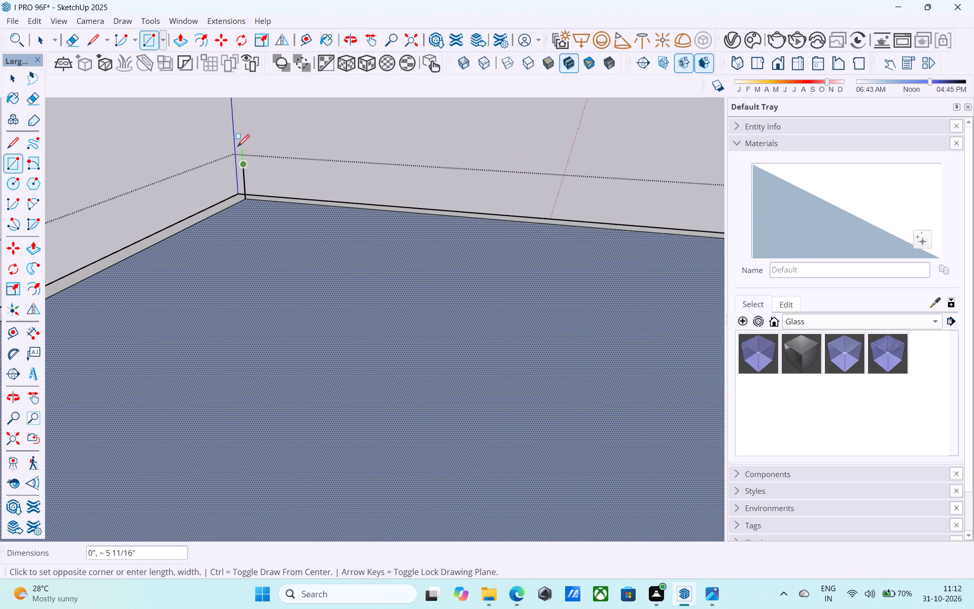
pyautogui.scroll(-17, 237, 148)
pyautogui.scroll(-5, 237, 148)
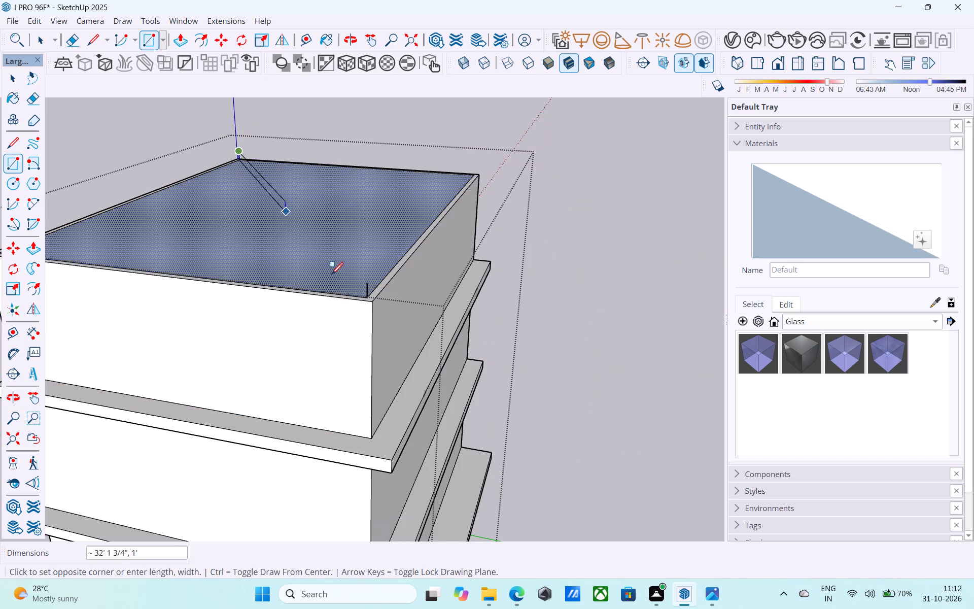
pyautogui.scroll(6, 368, 284)
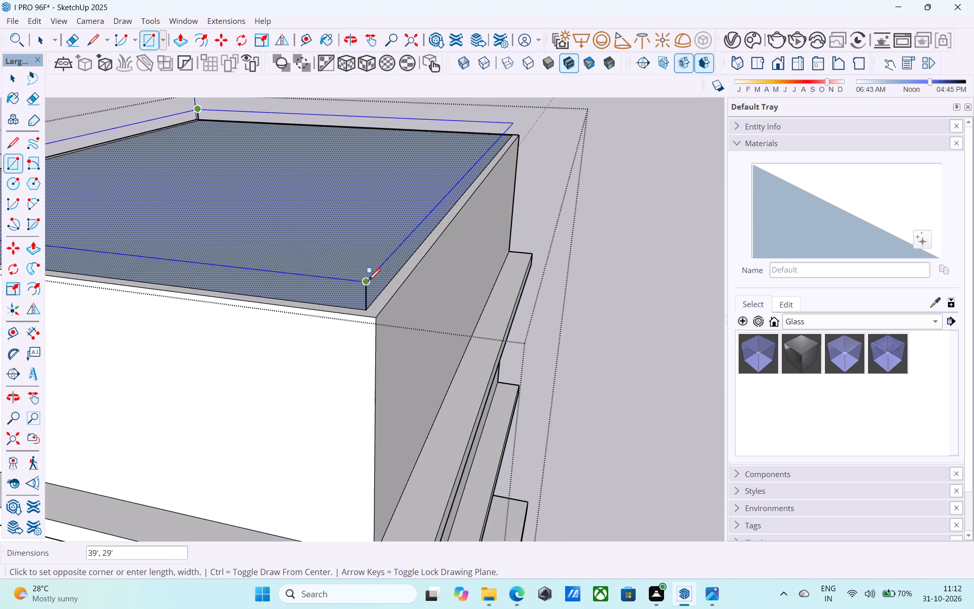
pyautogui.click(368, 282)
# Draw a vertical line joining the closing face and the raised rectangle at one of the two unconnected corners.
pyautogui.scroll(-5, 603, 222)
pyautogui.scroll(-1, 549, 222)
pyautogui.moveTo(284, 248); pyautogui.dragTo(382, 258, button='middle')
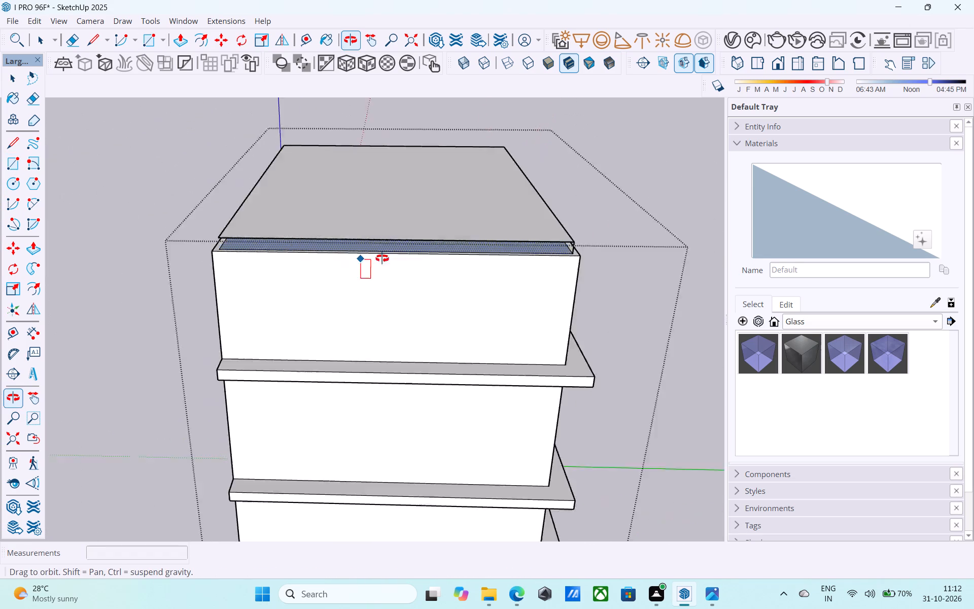
pyautogui.moveTo(382, 258); pyautogui.dragTo(454, 279, button='middle')
pyautogui.scroll(4, 361, 275)
pyautogui.moveTo(315, 299); pyautogui.dragTo(340, 320, button='middle')
pyautogui.scroll(8, 310, 332)
pyautogui.press('l')
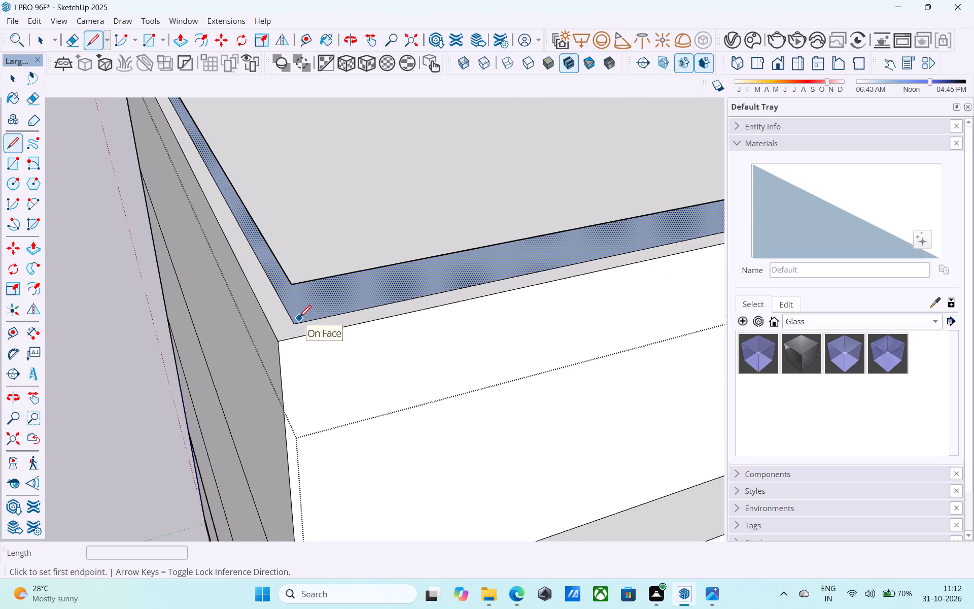
pyautogui.click(296, 327)
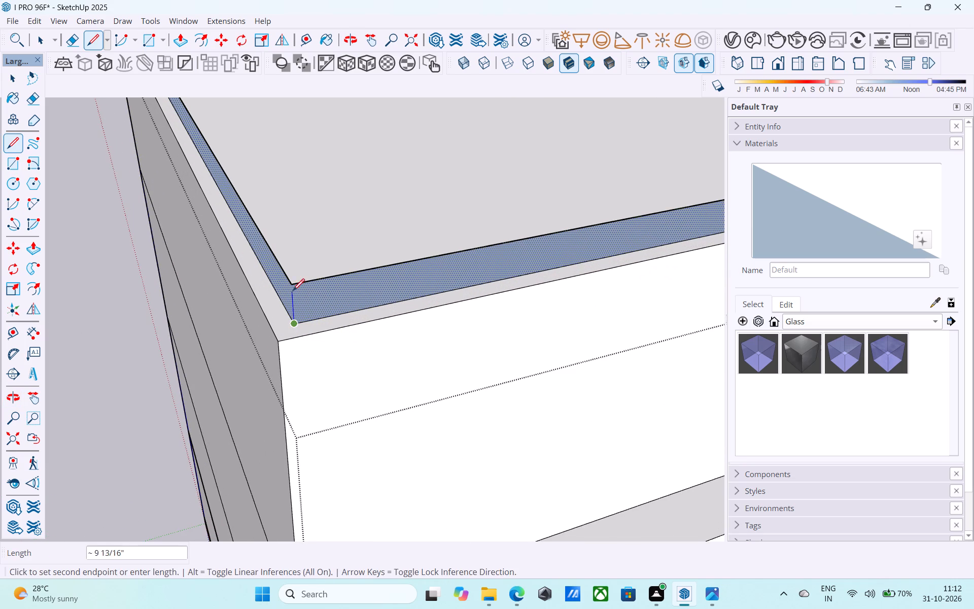
pyautogui.click(293, 287)
# Draw a 1' vertical line joining the closing face and the raised rectangle at the last open corner to complete the slab's sides.
pyautogui.scroll(-11, 236, 387)
pyautogui.moveTo(527, 330); pyautogui.dragTo(108, 327, button='middle')
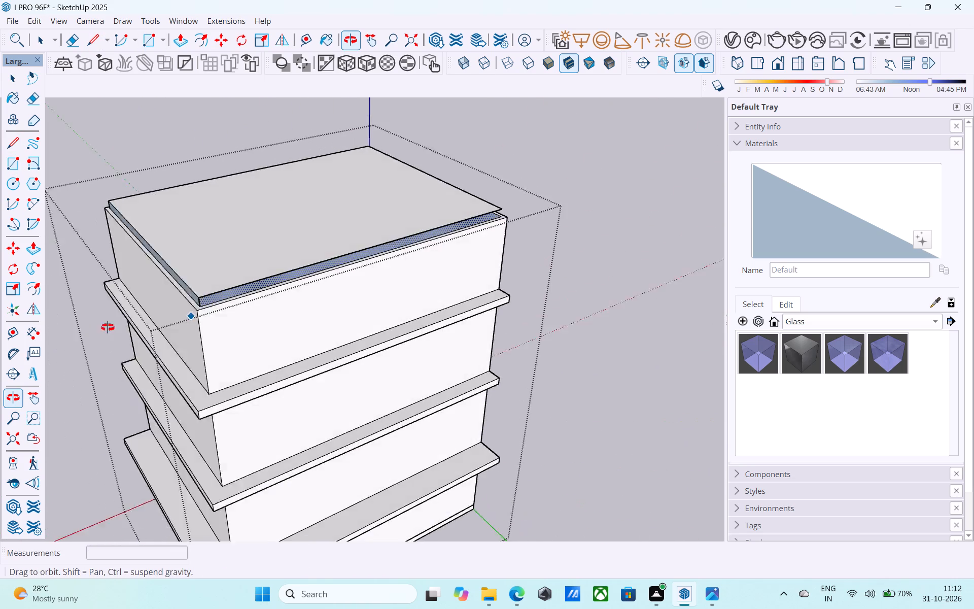
pyautogui.moveTo(108, 327); pyautogui.dragTo(94, 335, button='middle')
pyautogui.scroll(16, 408, 239)
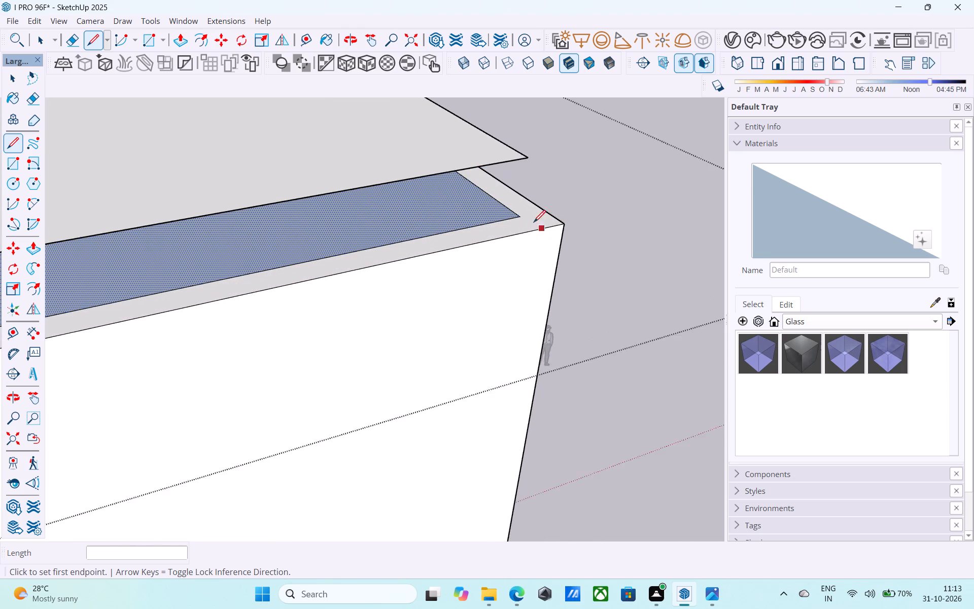
pyautogui.scroll(1, 534, 223)
pyautogui.click(517, 219)
pyautogui.click(525, 148)
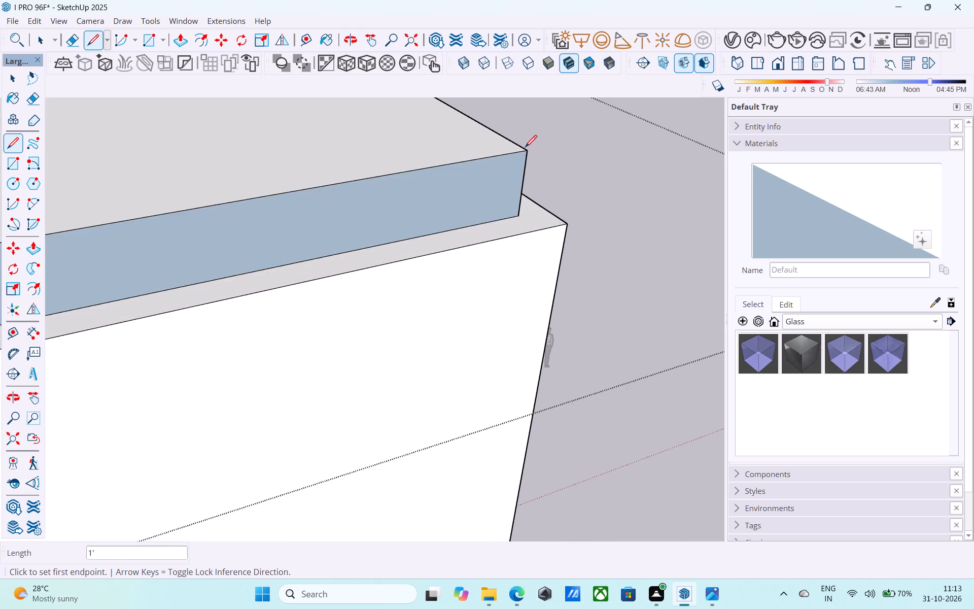
pyautogui.scroll(-18, 633, 161)
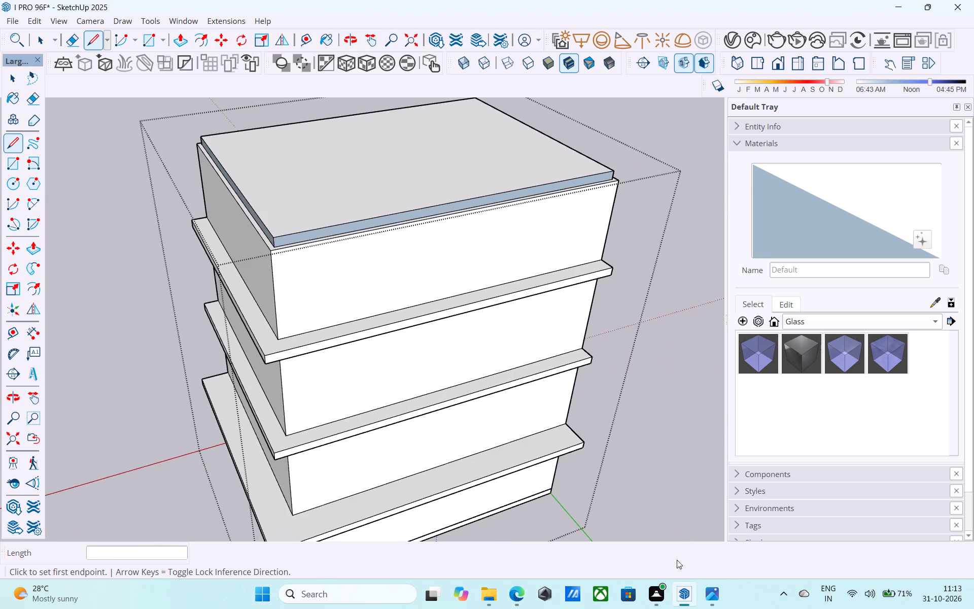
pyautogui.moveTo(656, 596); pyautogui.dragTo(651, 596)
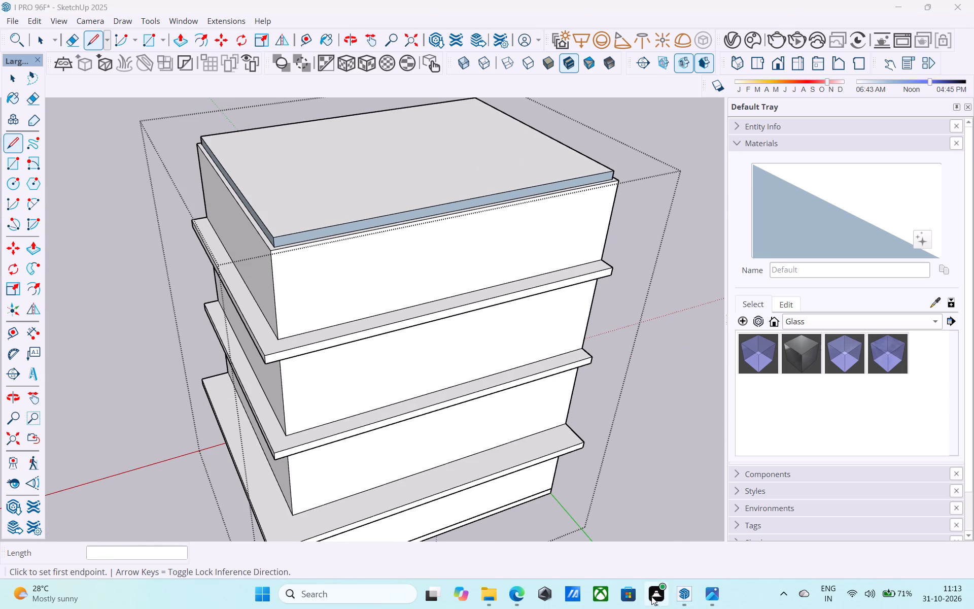
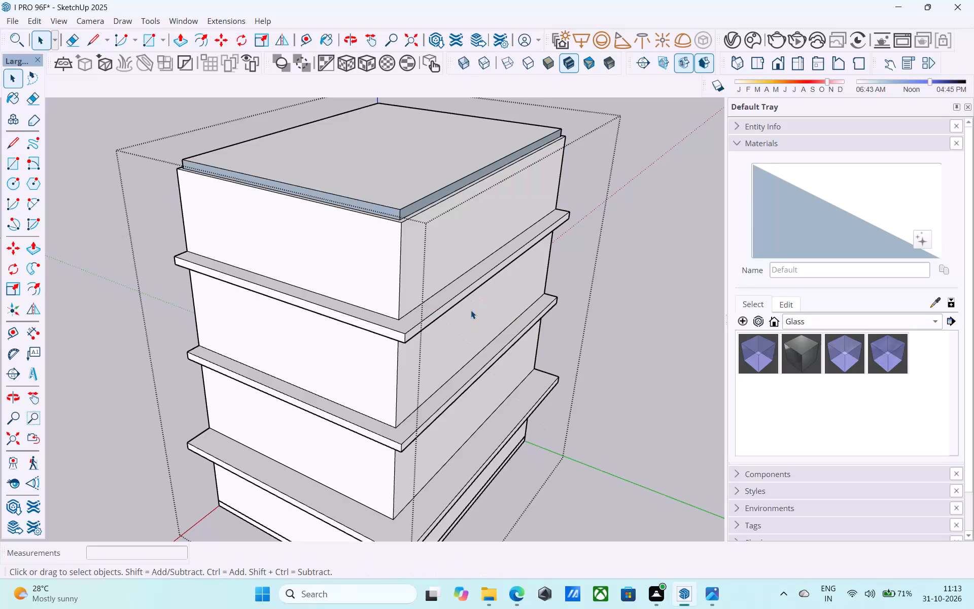
# Reverse the two blue back-facing side faces of the top slab that meet at the near corner.
pyautogui.scroll(12, 429, 195)
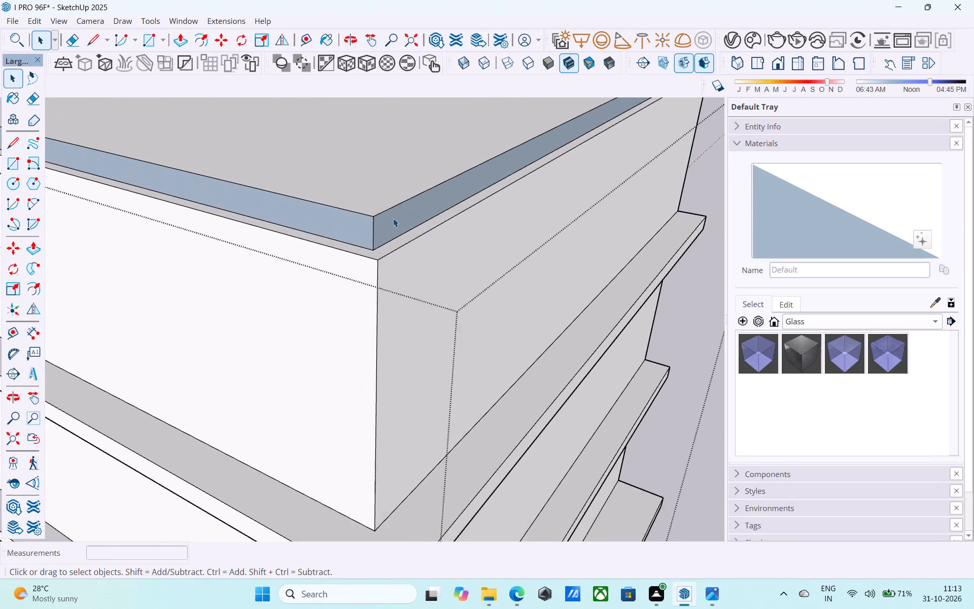
pyautogui.click(335, 221)
pyautogui.rightClick(335, 221)
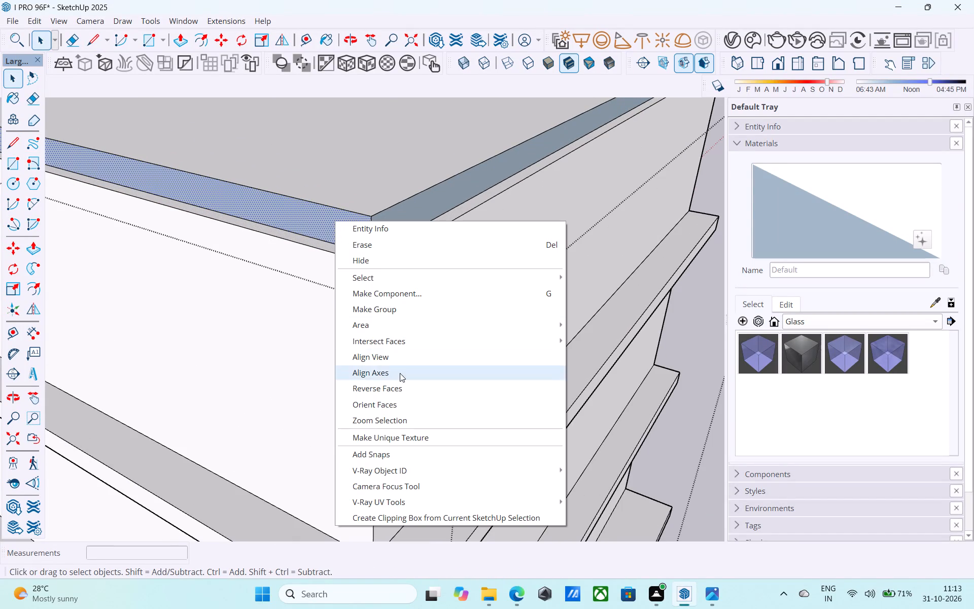
pyautogui.click(405, 392)
pyautogui.click(417, 208)
pyautogui.rightClick(417, 208)
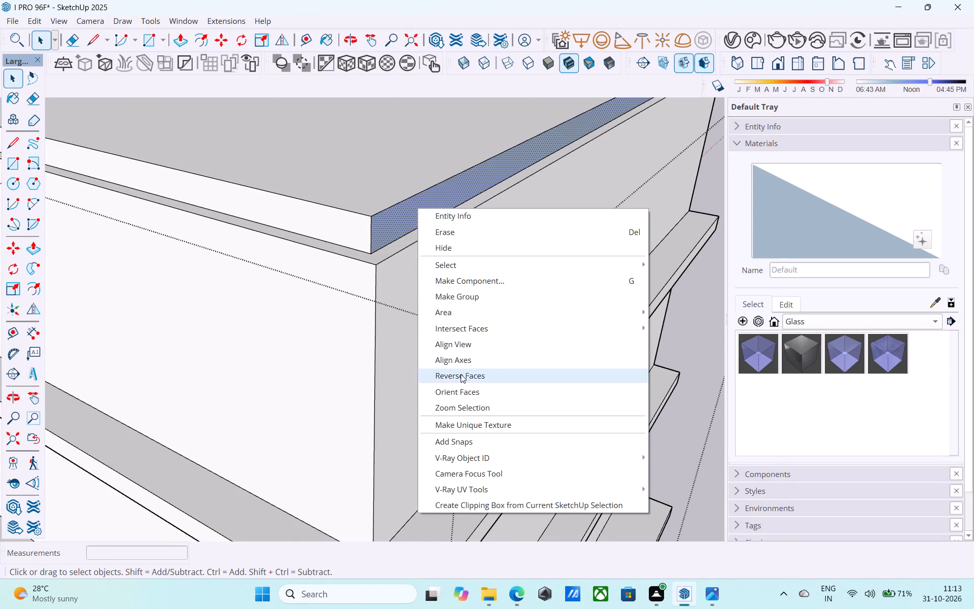
pyautogui.click(461, 374)
# Reverse the two remaining blue side faces of the top slab, on either side of the corner at the blue axis.
pyautogui.scroll(-13, 459, 378)
pyautogui.moveTo(279, 333); pyautogui.dragTo(794, 360, button='middle')
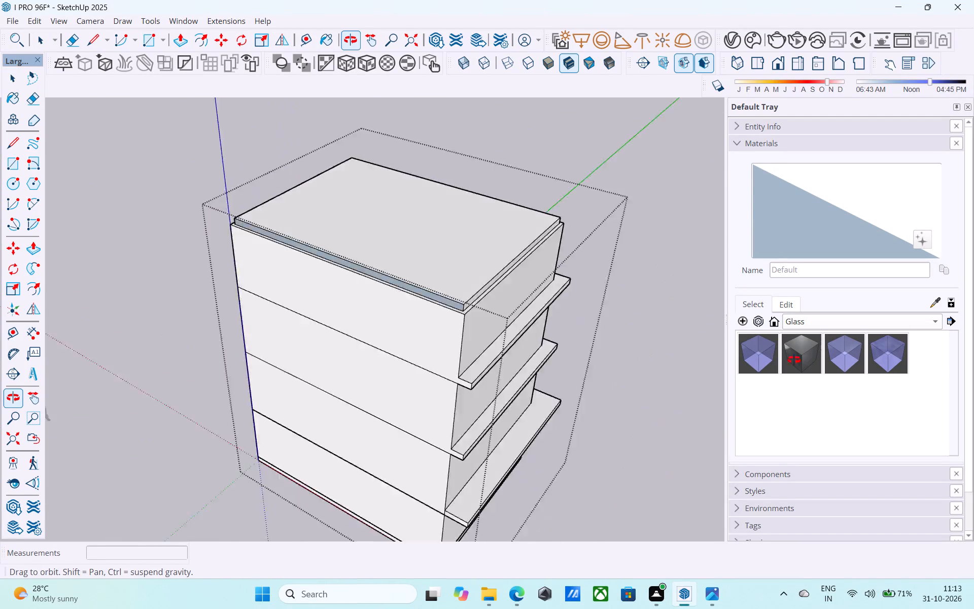
pyautogui.moveTo(794, 360); pyautogui.dragTo(816, 358, button='middle')
pyautogui.moveTo(265, 247); pyautogui.dragTo(646, 184, button='middle')
pyautogui.scroll(6, 418, 188)
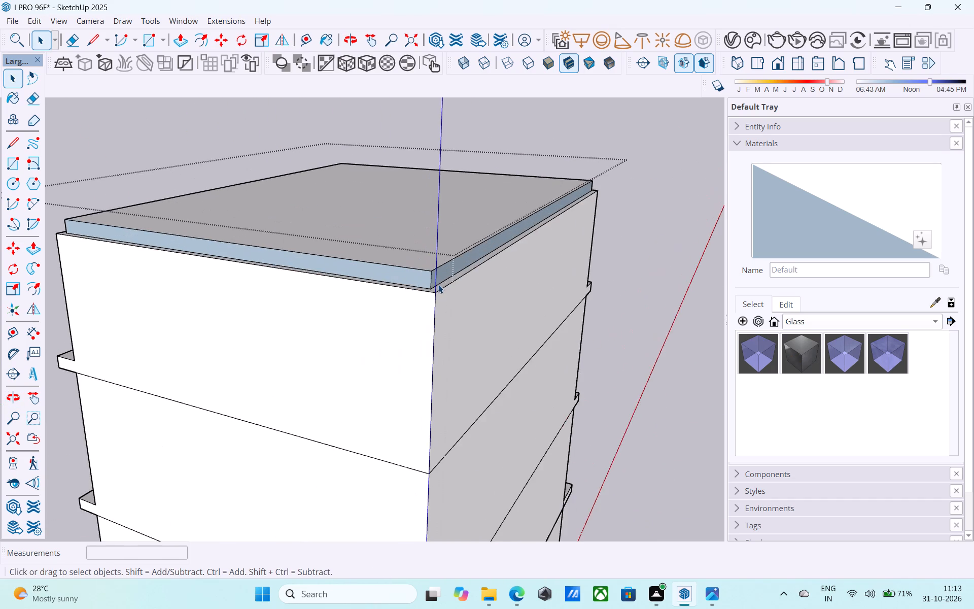
pyautogui.scroll(4, 451, 294)
pyautogui.click(413, 263)
pyautogui.rightClick(413, 263)
pyautogui.click(485, 436)
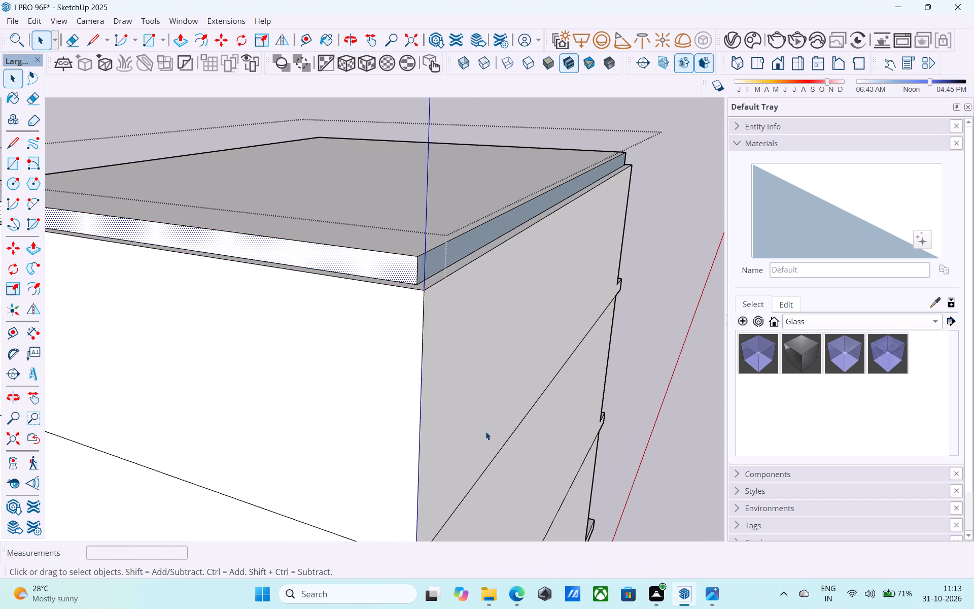
pyautogui.click(447, 255)
pyautogui.rightClick(447, 255)
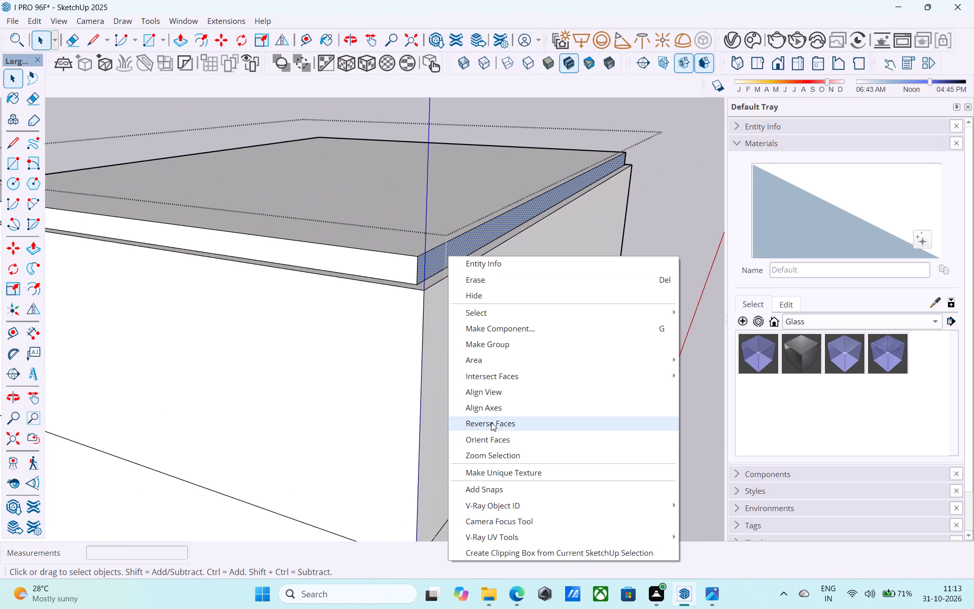
pyautogui.click(491, 422)
# Push/Pull the top slab's short side face nearest the green axis outward 6" to be flush with the wall below.
pyautogui.scroll(-12, 483, 413)
pyautogui.moveTo(362, 392); pyautogui.dragTo(683, 406, button='middle')
pyautogui.scroll(4, 495, 331)
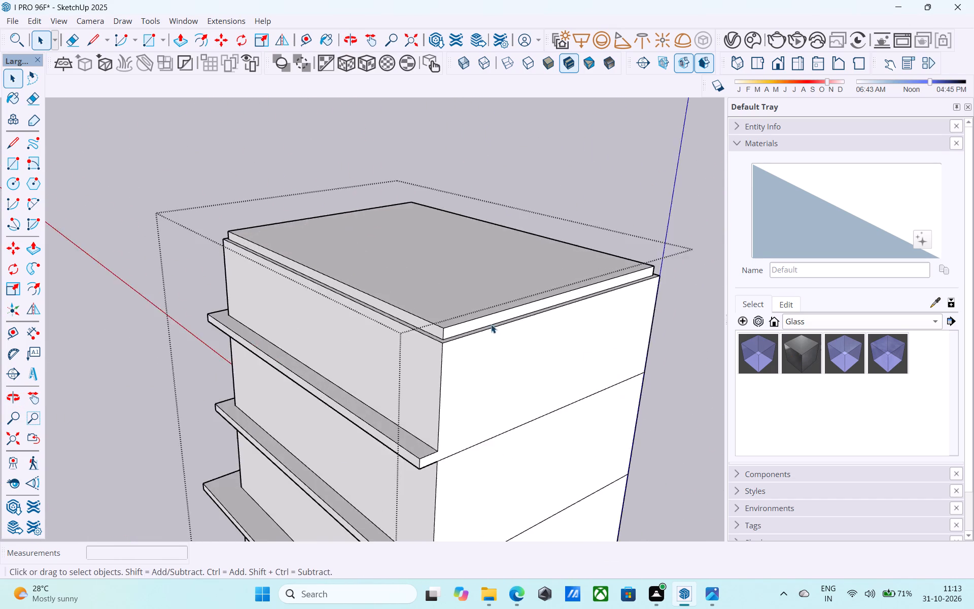
pyautogui.scroll(11, 491, 324)
pyautogui.click(457, 324)
pyautogui.rightClick(457, 324)
pyautogui.click(442, 327)
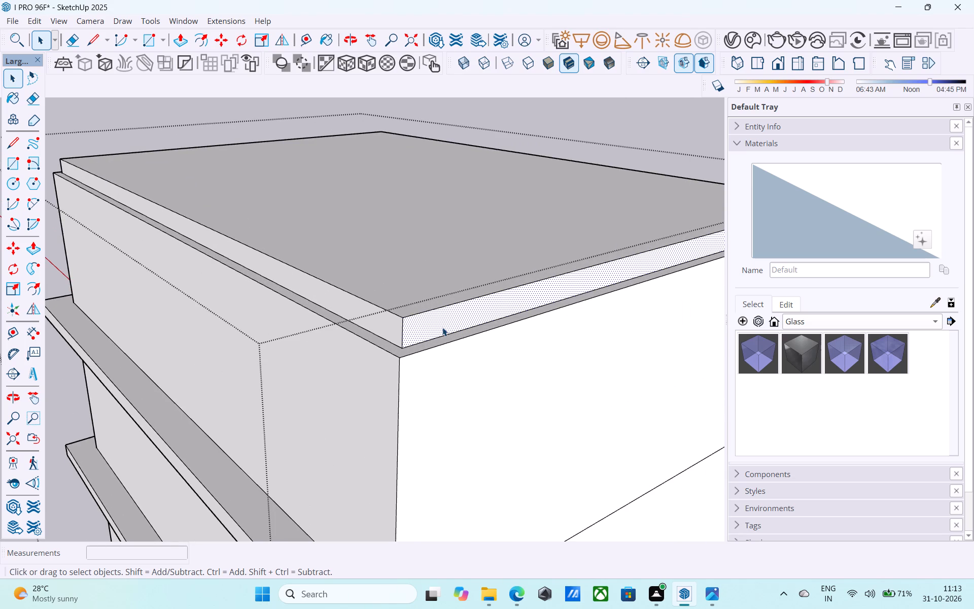
pyautogui.press('p')
pyautogui.scroll(3, 442, 327)
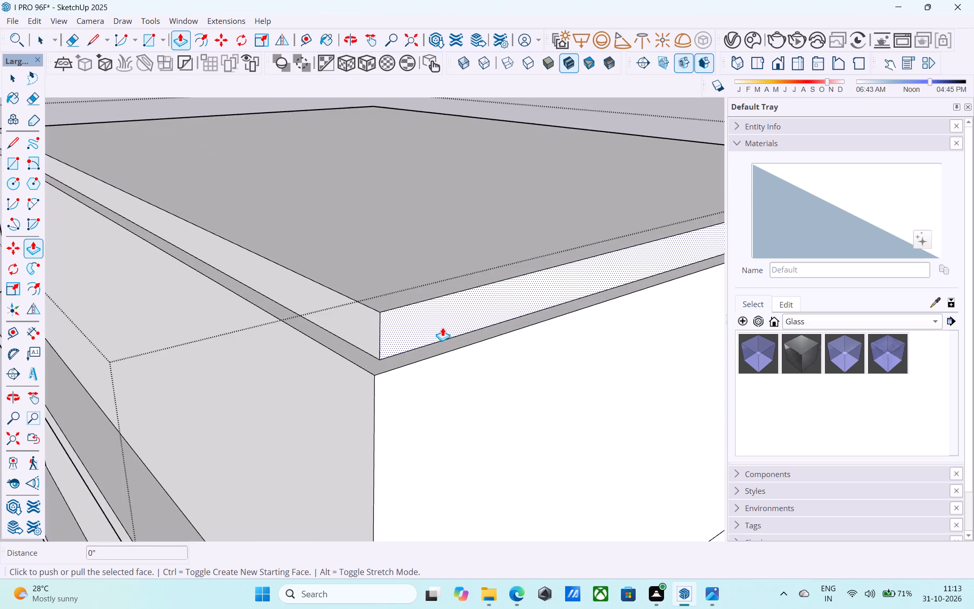
pyautogui.scroll(4, 442, 327)
pyautogui.click(418, 350)
pyautogui.click(433, 415)
pyautogui.scroll(-5, 436, 412)
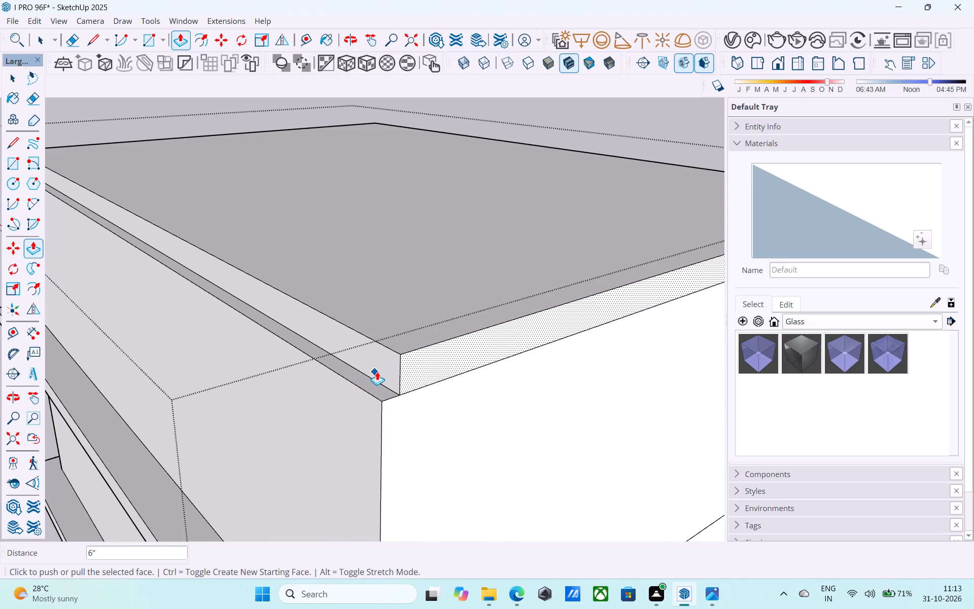
# Push/Pull the adjoining long side face of the top slab outward 6", flush with the wall below.
pyautogui.press('space')
pyautogui.click(381, 367)
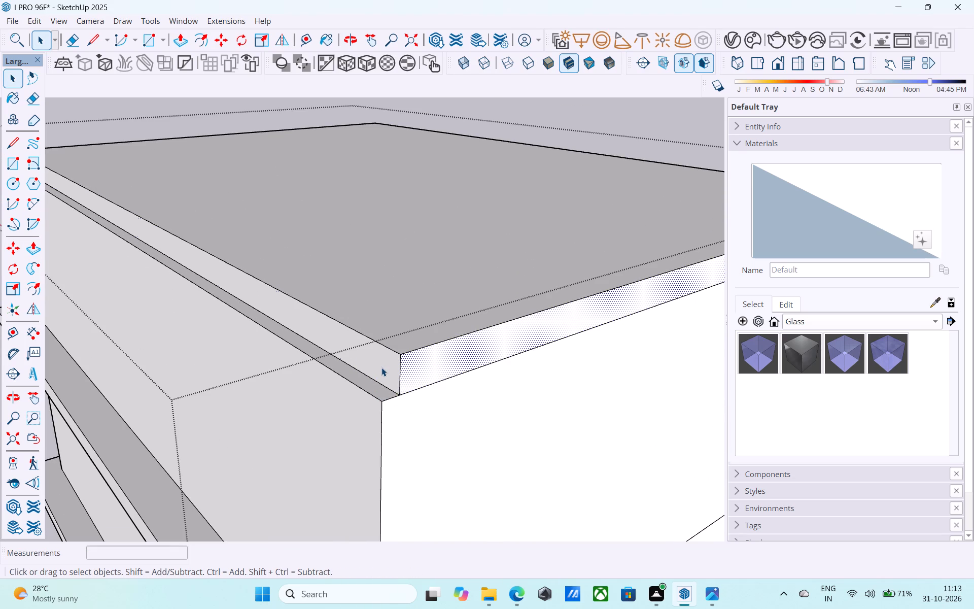
pyautogui.press('p')
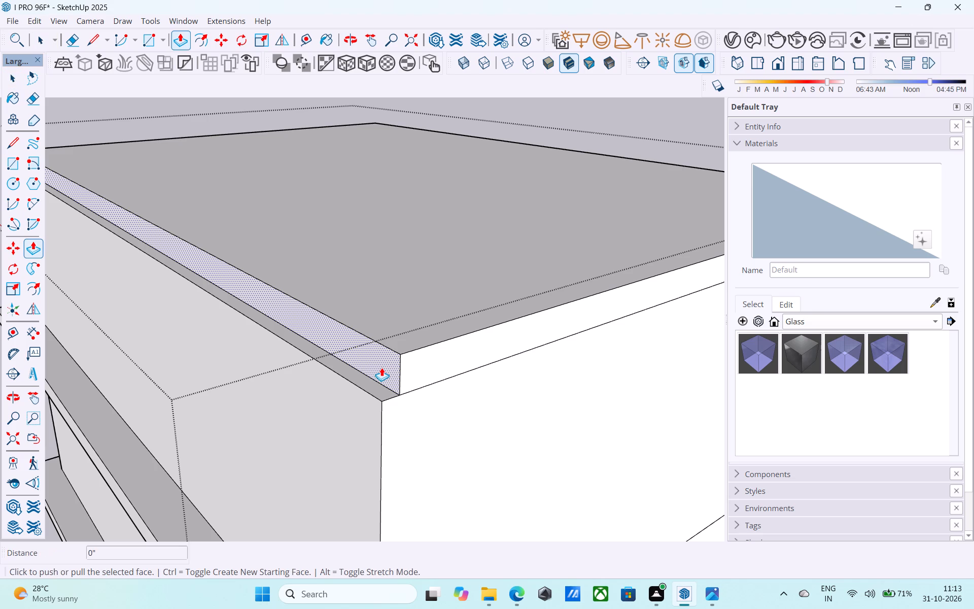
pyautogui.click(381, 372)
pyautogui.click(354, 419)
# Push/Pull the top slab's opposite short side face, above the overhanging slabs, outward 6" to align with the wall.
pyautogui.scroll(-10, 354, 419)
pyautogui.moveTo(351, 409); pyautogui.dragTo(624, 356, button='middle')
pyautogui.scroll(-4, 623, 350)
pyautogui.moveTo(360, 367); pyautogui.dragTo(755, 376, button='middle')
pyautogui.moveTo(413, 362); pyautogui.dragTo(540, 360, button='middle')
pyautogui.scroll(6, 484, 307)
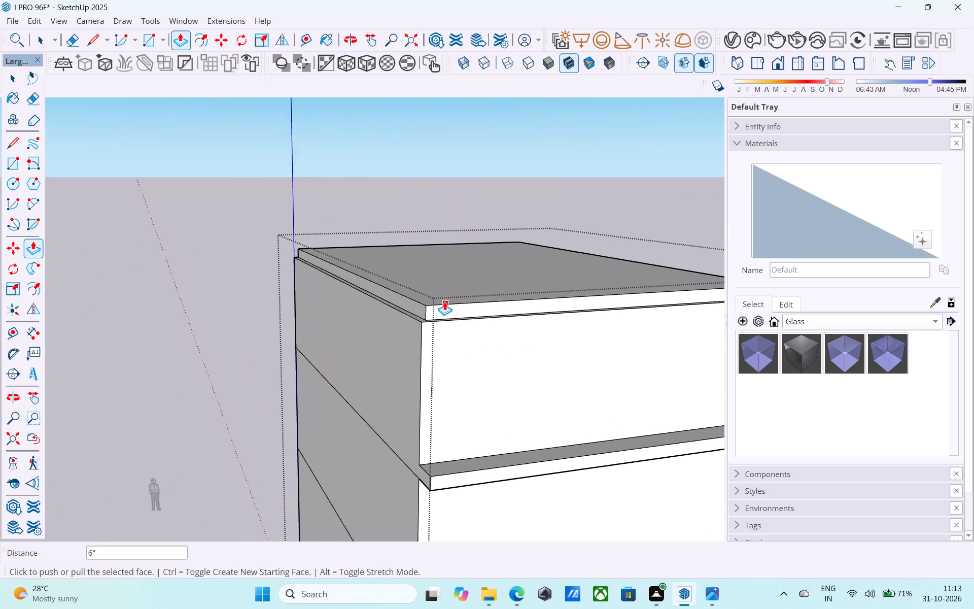
pyautogui.scroll(8, 444, 301)
pyautogui.press('space')
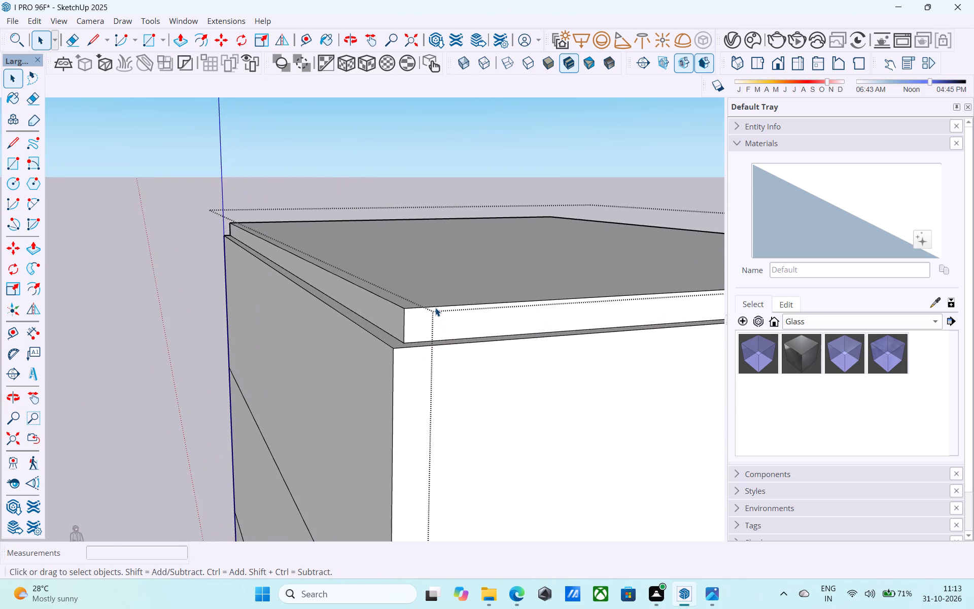
pyautogui.click(432, 319)
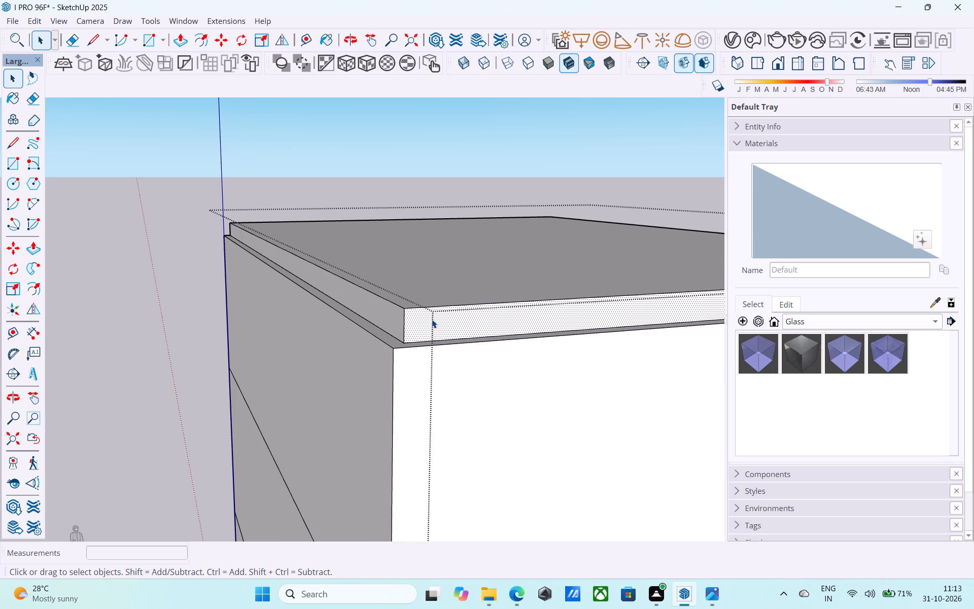
pyautogui.press('p')
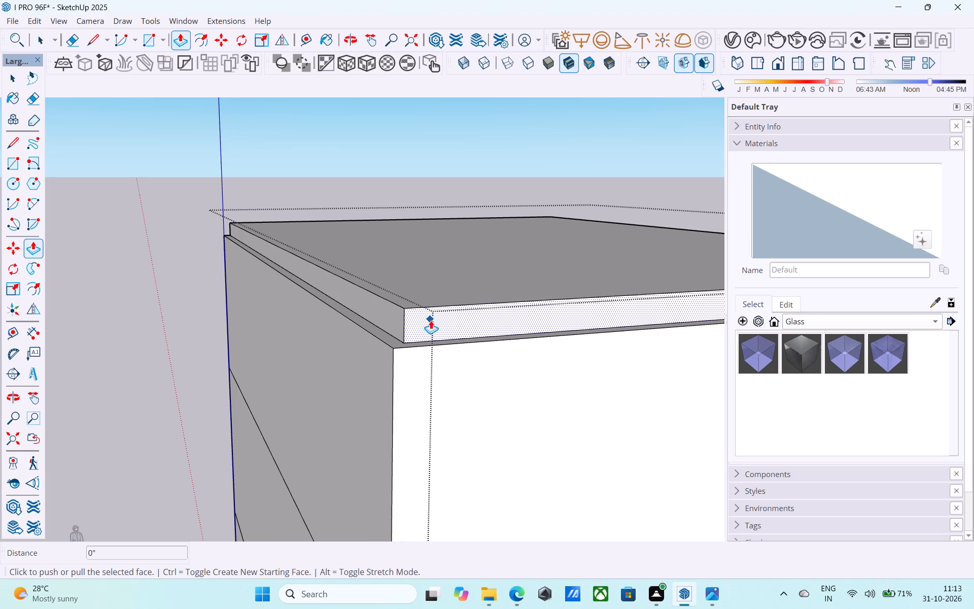
pyautogui.click(425, 333)
pyautogui.click(432, 362)
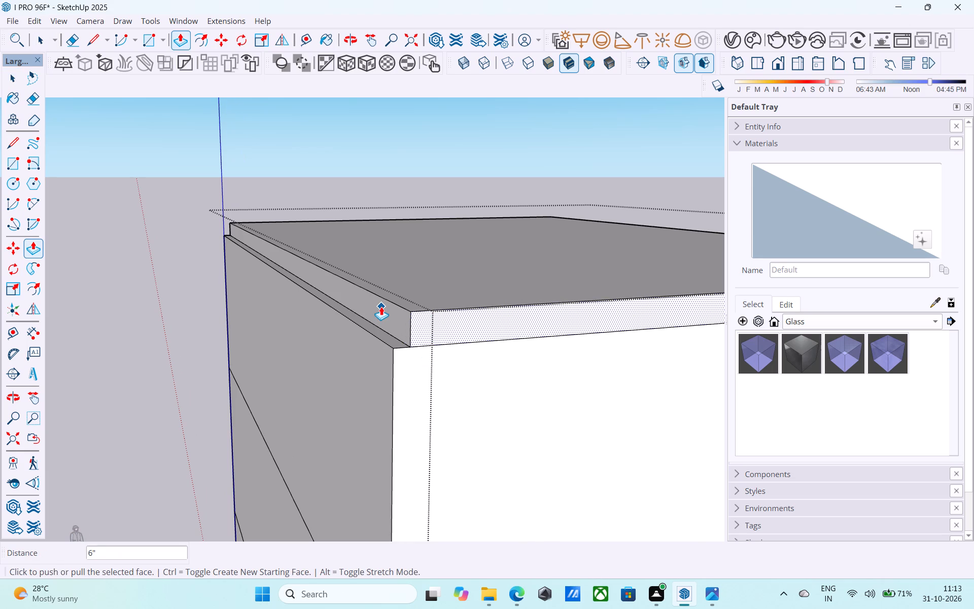
# Push/Pull the last recessed long side face of the top slab outward 6", flush with the wall below.
pyautogui.press('space')
pyautogui.click(356, 311)
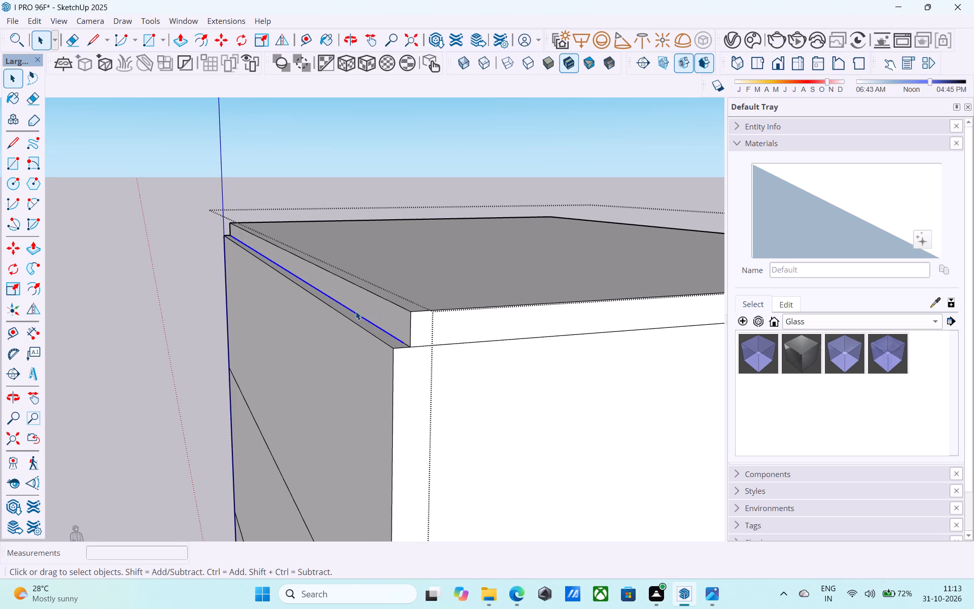
pyautogui.click(398, 335)
pyautogui.press('p')
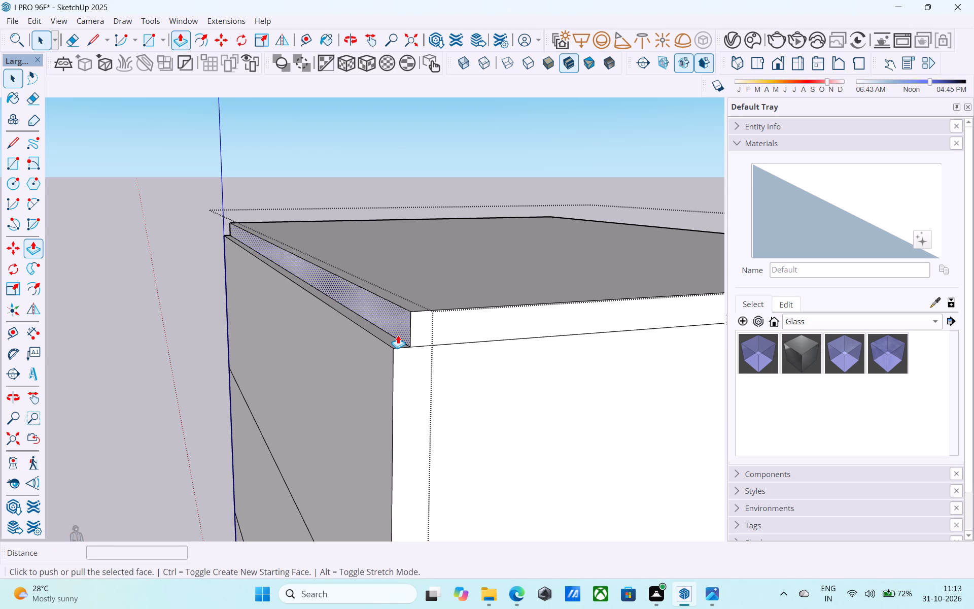
pyautogui.click(395, 340)
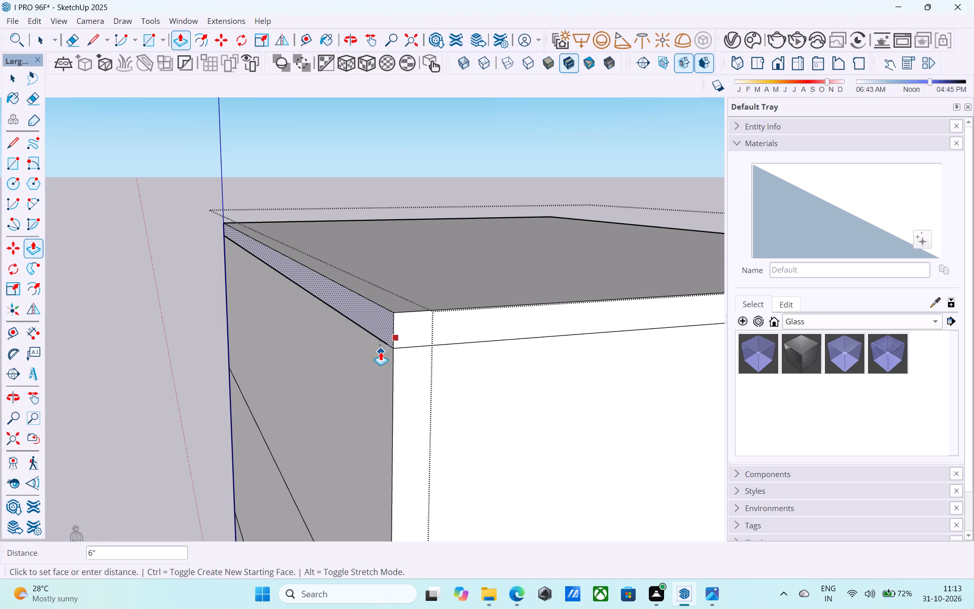
pyautogui.click(380, 352)
# Push/Pull the top slab's long side face outward 2' to match the overhang of the slab below.
pyautogui.scroll(-9, 253, 334)
pyautogui.moveTo(330, 340); pyautogui.dragTo(0, 337, button='middle')
pyautogui.scroll(-5, 519, 306)
pyautogui.scroll(-4, 607, 287)
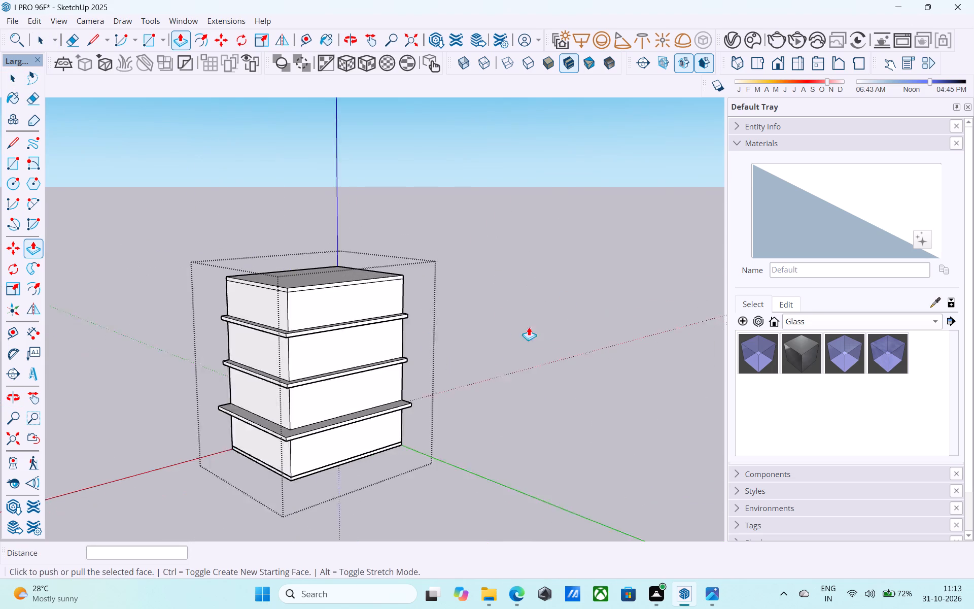
pyautogui.moveTo(327, 292); pyautogui.dragTo(338, 333, button='middle')
pyautogui.scroll(15, 338, 333)
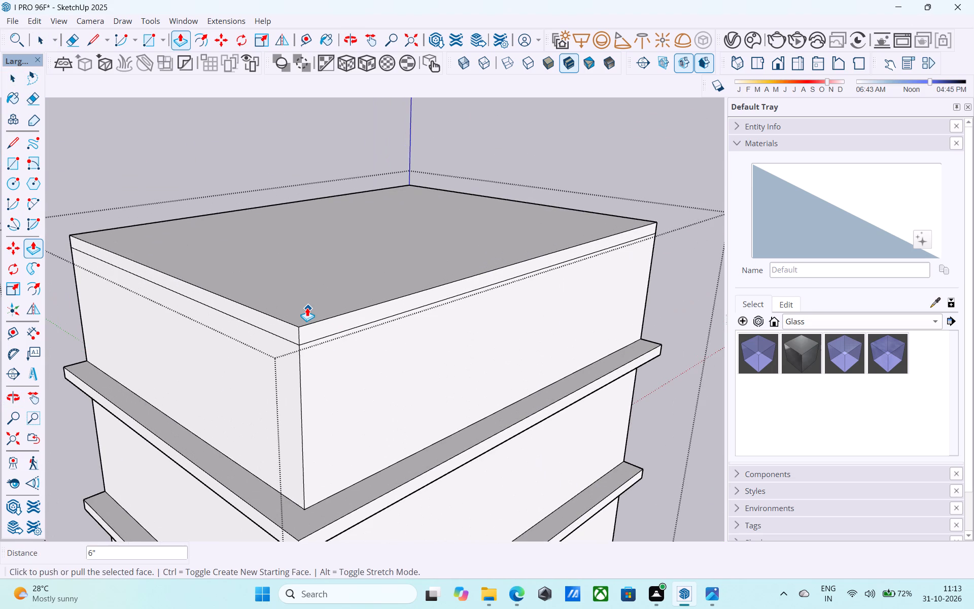
pyautogui.press('space')
pyautogui.click(315, 323)
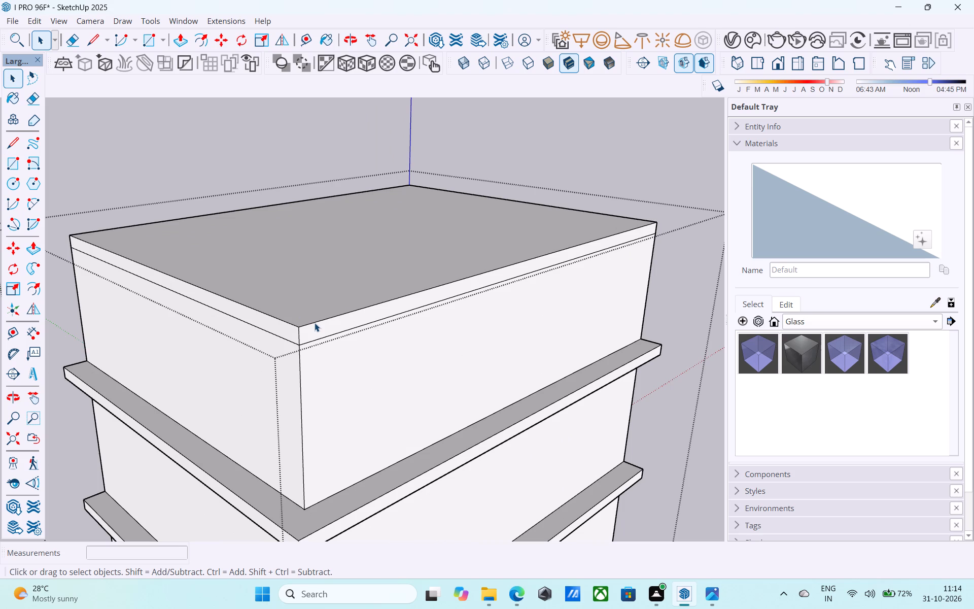
pyautogui.click(319, 331)
pyautogui.press('p')
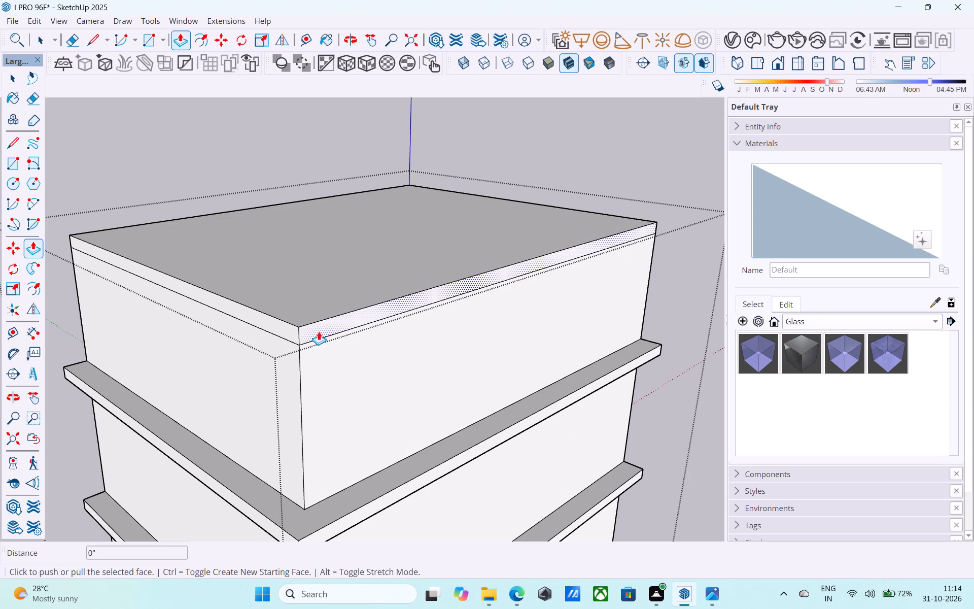
pyautogui.scroll(-4, 320, 326)
pyautogui.moveTo(320, 301); pyautogui.dragTo(327, 244, button='middle')
pyautogui.scroll(4, 327, 255)
pyautogui.click(328, 256)
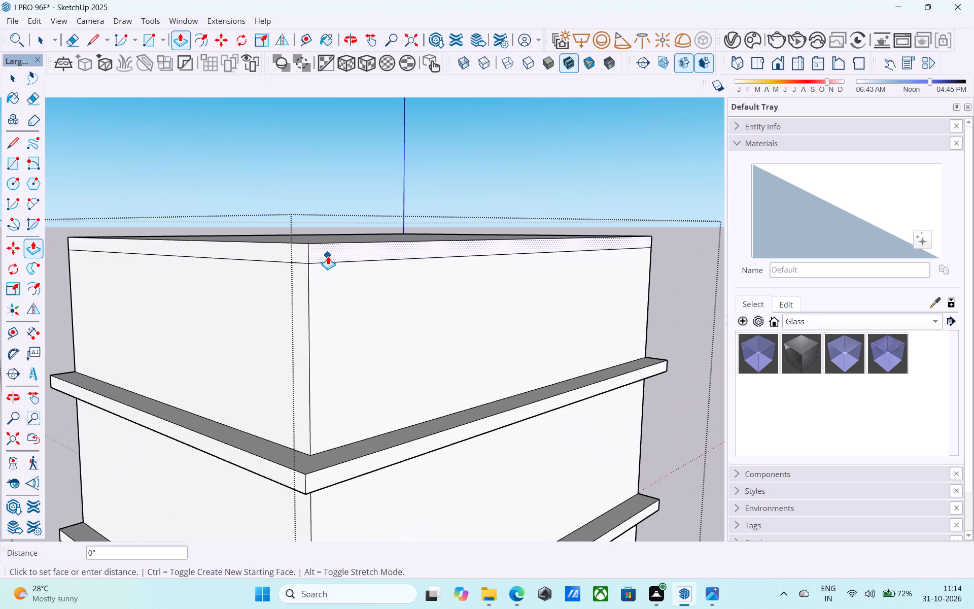
pyautogui.click(347, 463)
pyautogui.scroll(-3, 345, 459)
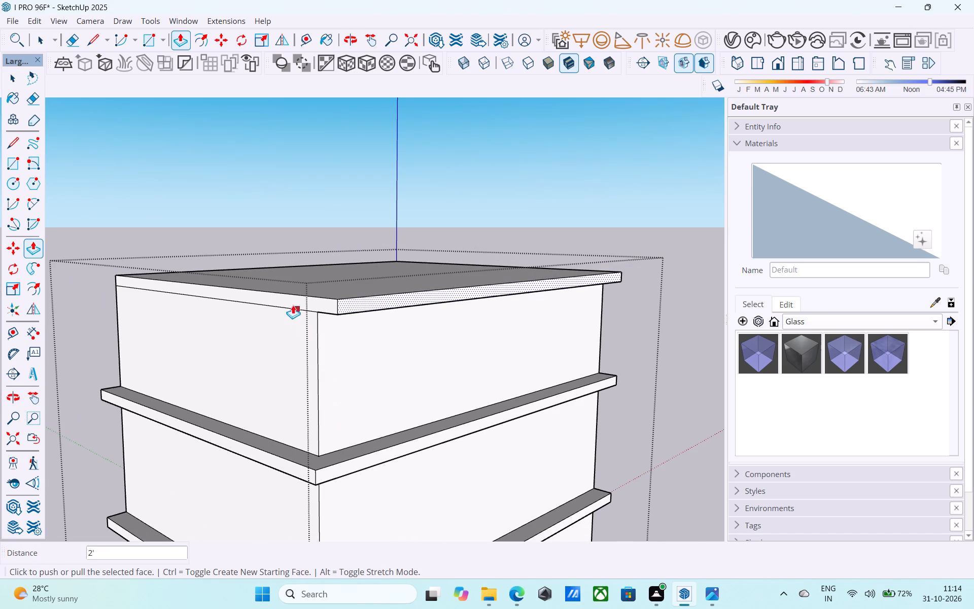
# Push/Pull the adjoining short side face of the top slab outward 2' to match the overhang of the slab below.
pyautogui.press('space')
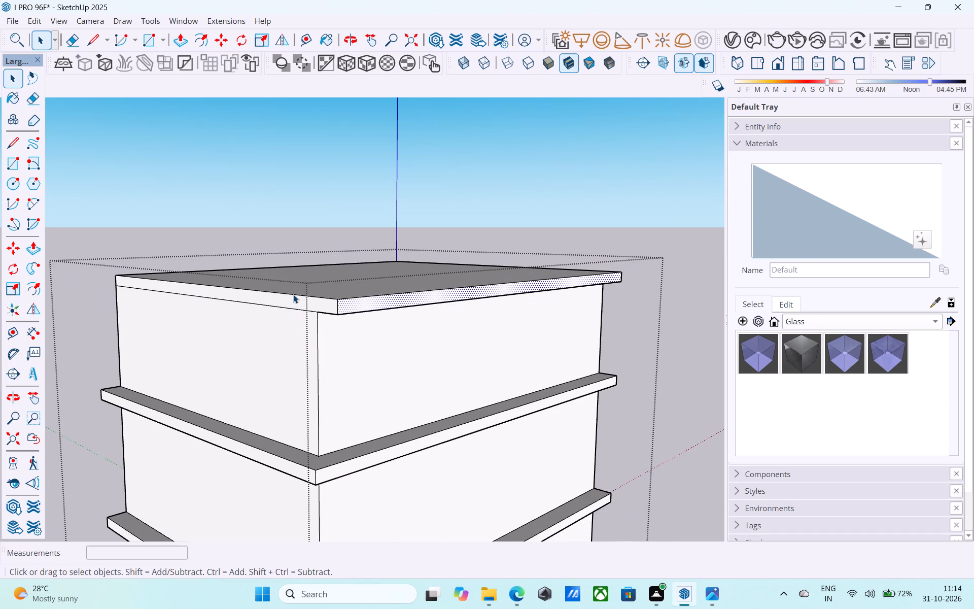
pyautogui.click(297, 304)
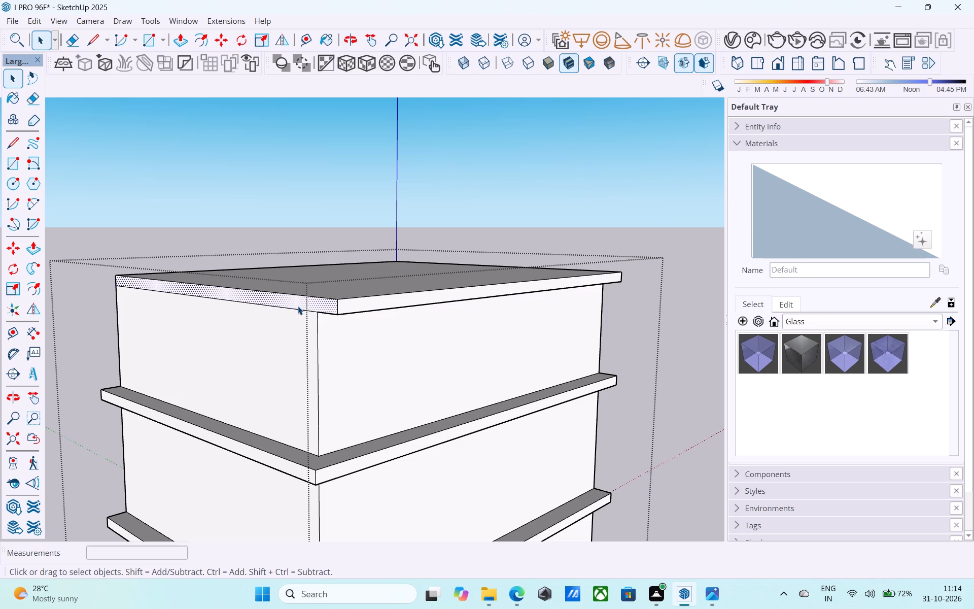
pyautogui.press('p')
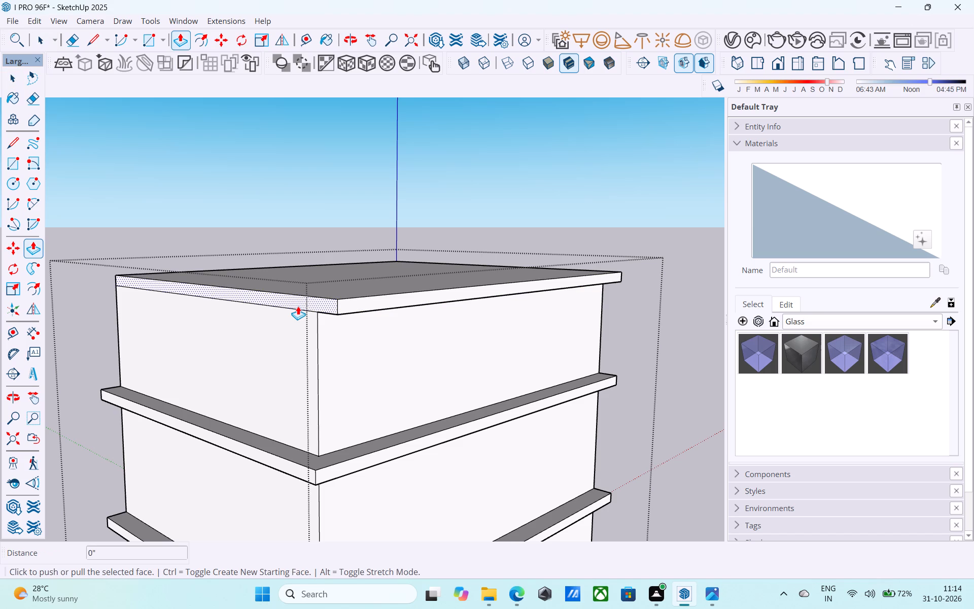
pyautogui.click(298, 306)
pyautogui.click(285, 473)
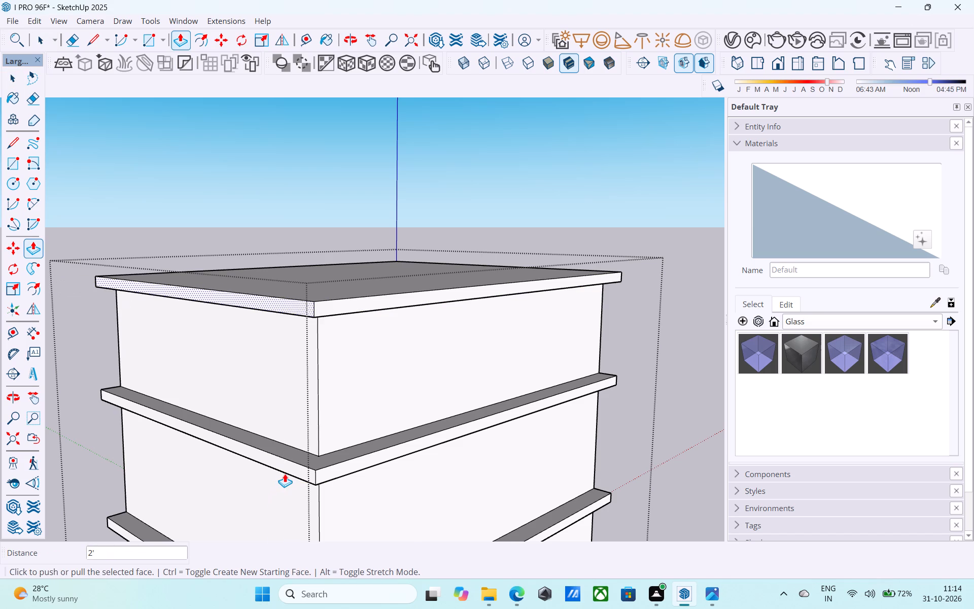
# Erase the leftover edges at the corner on the underside of the top slab's overhang.
pyautogui.scroll(-6, 285, 473)
pyautogui.moveTo(299, 487); pyautogui.dragTo(342, 257, button='middle')
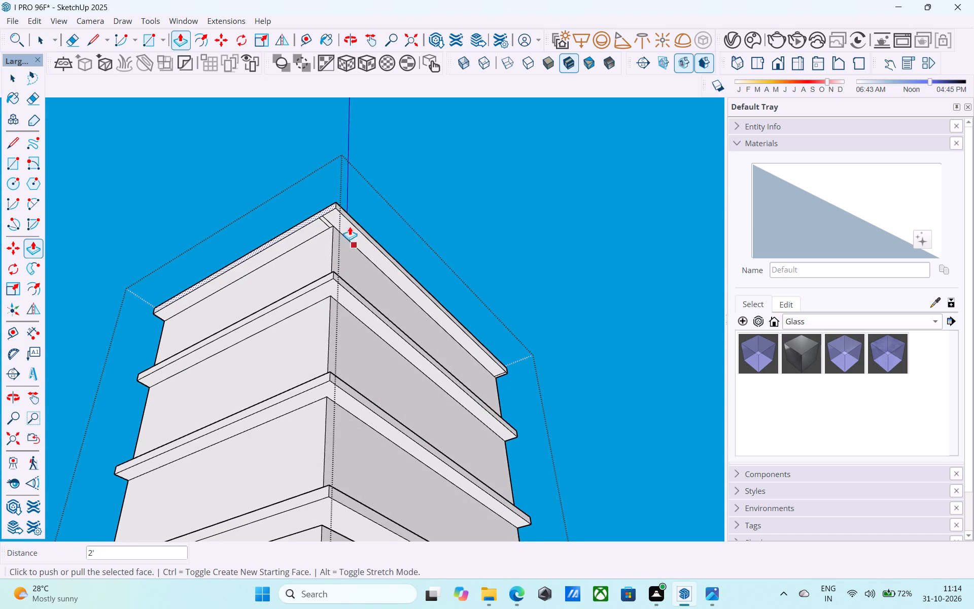
pyautogui.moveTo(83, 35); pyautogui.dragTo(82, 35)
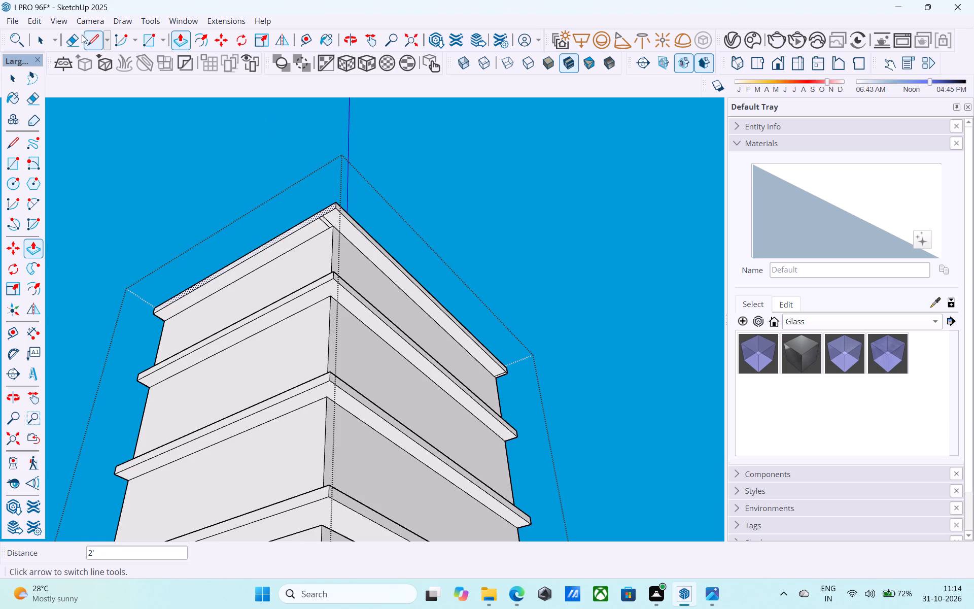
pyautogui.moveTo(82, 35); pyautogui.dragTo(75, 36)
pyautogui.click(74, 37)
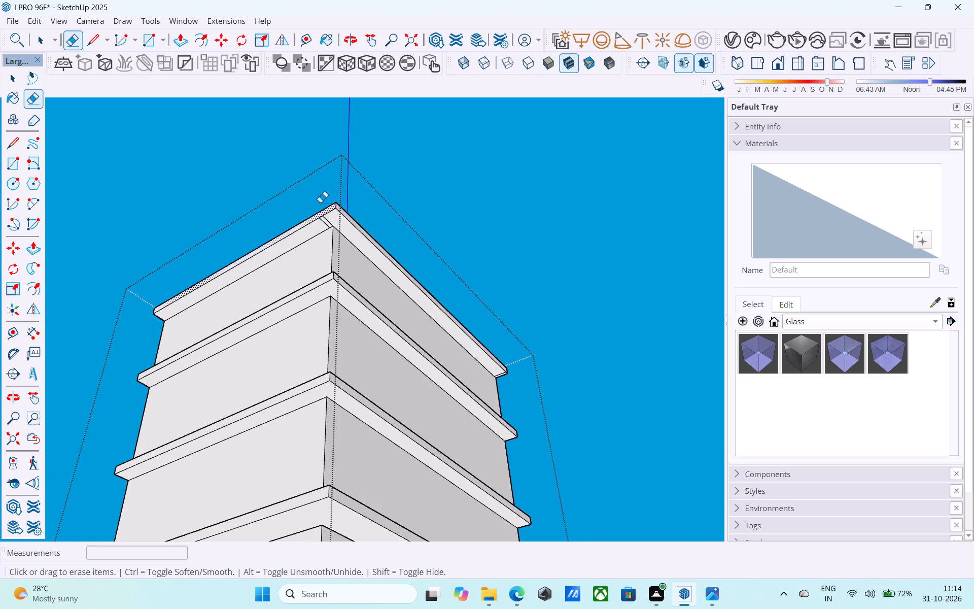
pyautogui.scroll(12, 332, 222)
pyautogui.moveTo(319, 214); pyautogui.dragTo(302, 223)
pyautogui.scroll(-4, 296, 225)
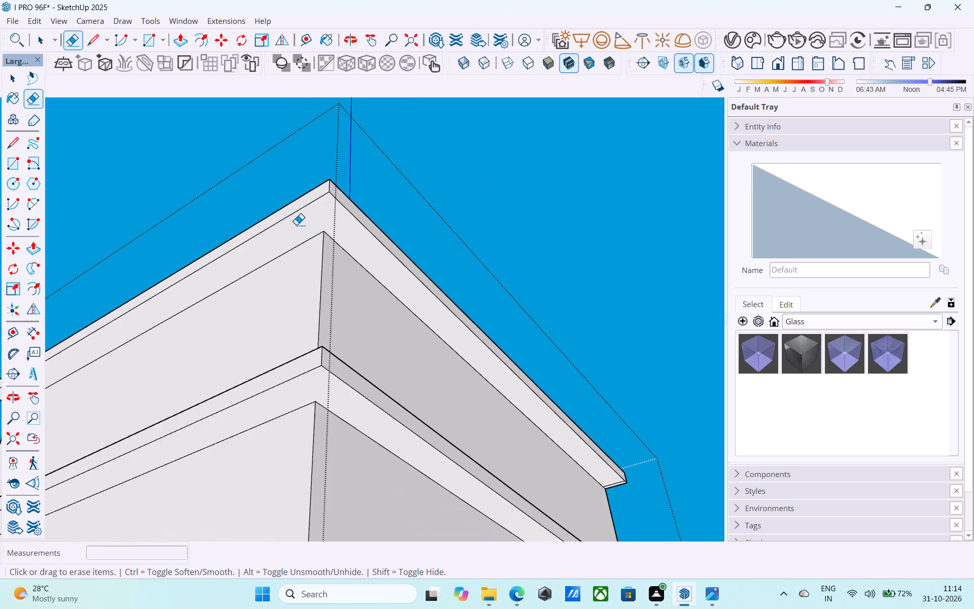
# Inspect the stacked storeys and slab overhangs from below, from above and from the sides.
pyautogui.scroll(-16, 296, 225)
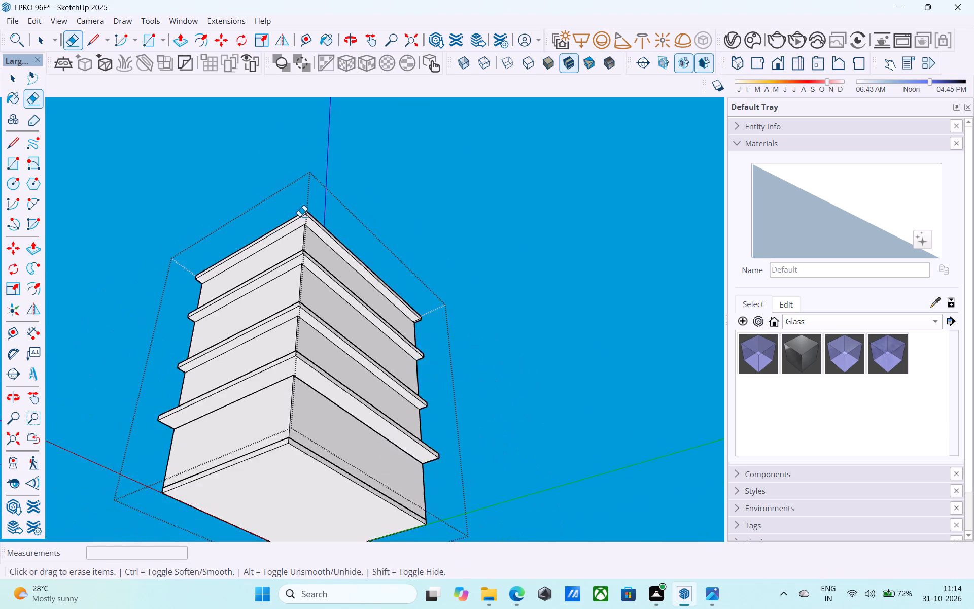
pyautogui.scroll(-6, 299, 216)
pyautogui.moveTo(295, 215); pyautogui.dragTo(287, 452, button='middle')
pyautogui.scroll(4, 276, 395)
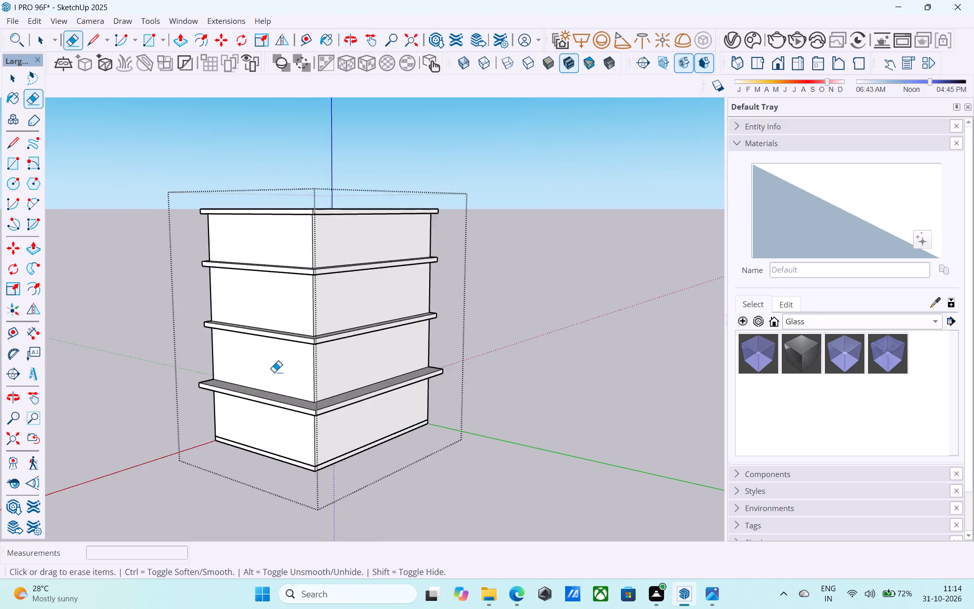
pyautogui.scroll(3, 274, 372)
pyautogui.scroll(5, 329, 418)
pyautogui.moveTo(341, 261); pyautogui.dragTo(296, 346, button='middle')
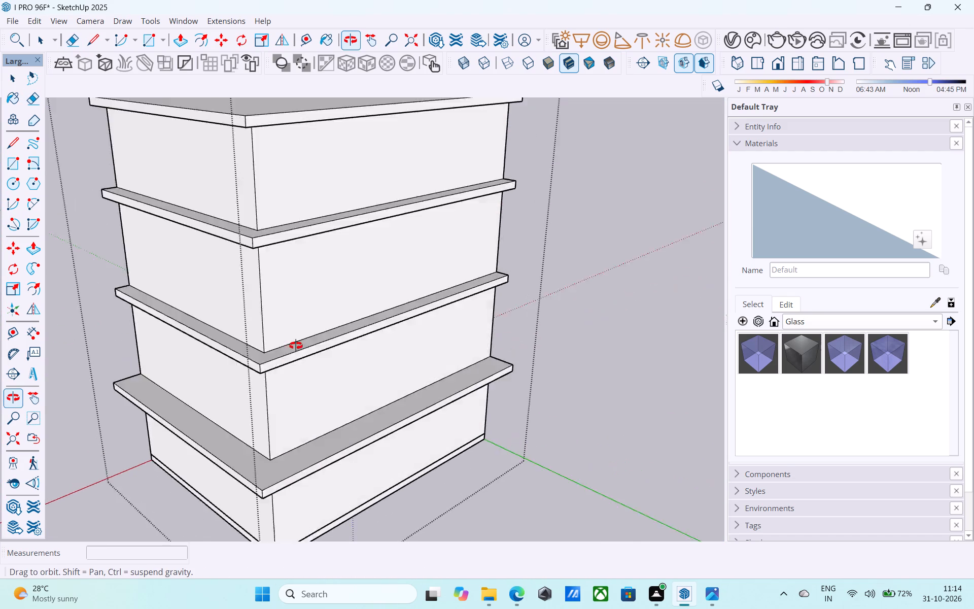
pyautogui.moveTo(296, 346); pyautogui.dragTo(304, 415, button='middle')
pyautogui.moveTo(222, 243); pyautogui.dragTo(237, 294, button='middle')
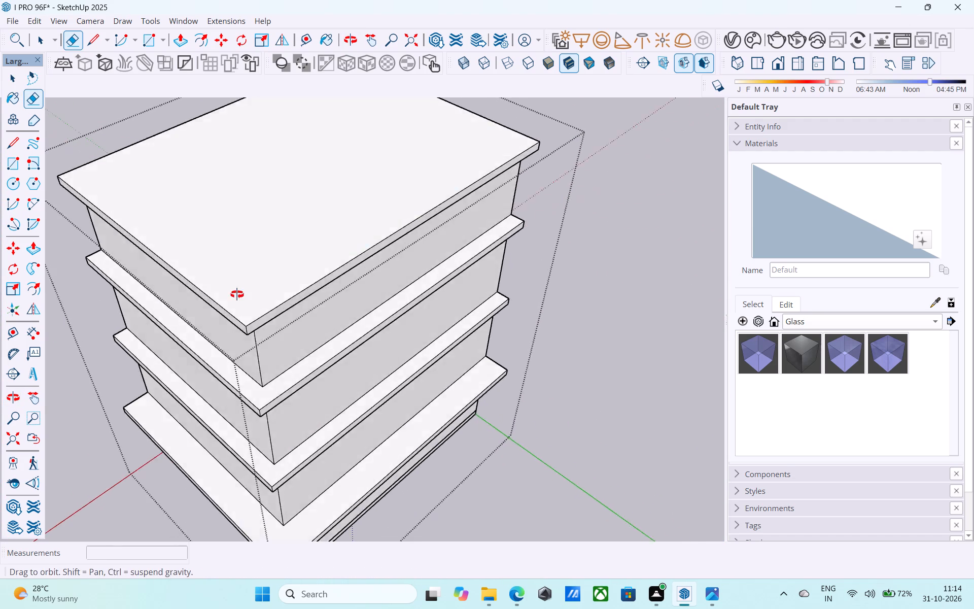
pyautogui.moveTo(237, 294); pyautogui.dragTo(242, 304, button='middle')
pyautogui.scroll(-5, 246, 305)
pyautogui.moveTo(247, 310); pyautogui.dragTo(294, 408, button='middle')
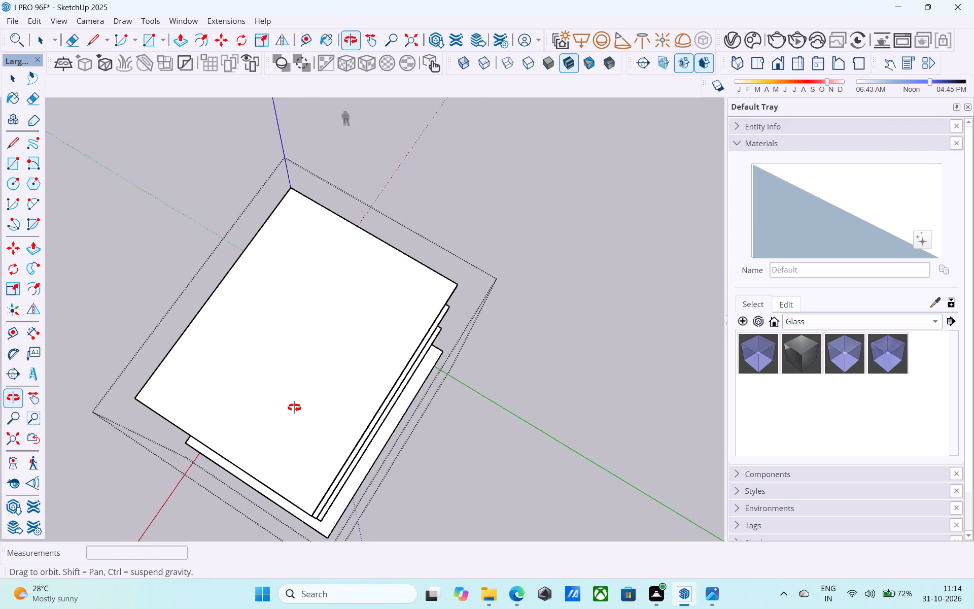
pyautogui.moveTo(294, 408); pyautogui.dragTo(346, 171, button='middle')
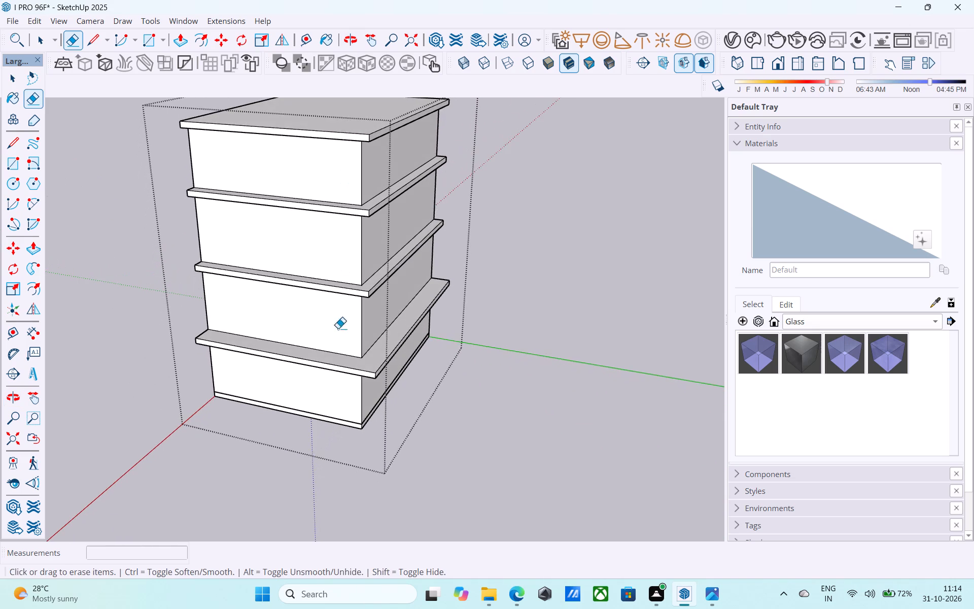
pyautogui.scroll(-3, 354, 471)
pyautogui.moveTo(354, 471); pyautogui.dragTo(335, 395, button='middle')
pyautogui.scroll(2, 317, 200)
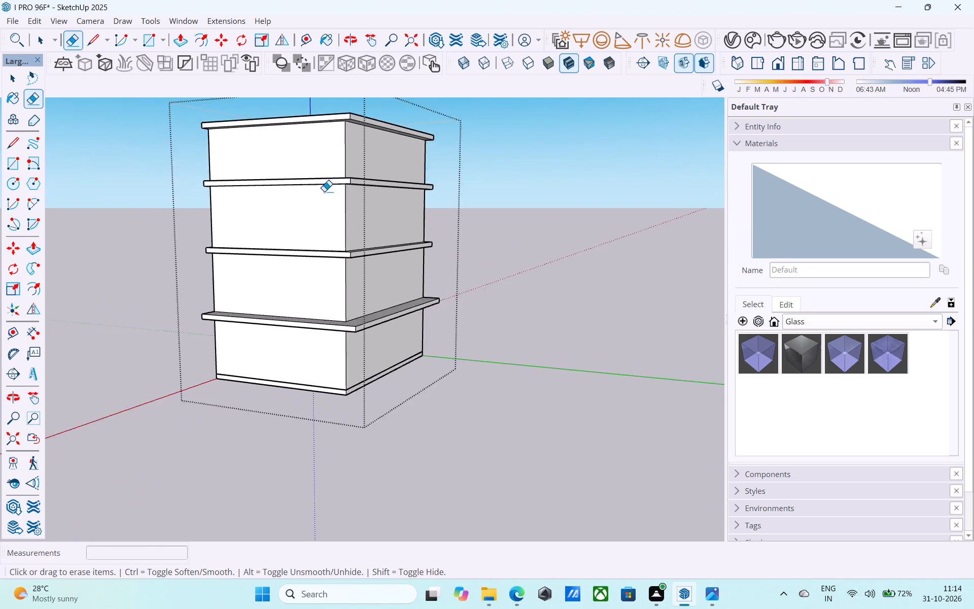
pyautogui.scroll(1, 324, 191)
pyautogui.scroll(8, 355, 269)
pyautogui.moveTo(345, 290); pyautogui.dragTo(310, 256, button='middle')
# Offset the outline of the second storey's long-side wall face inward by 6".
pyautogui.scroll(-3, 529, 260)
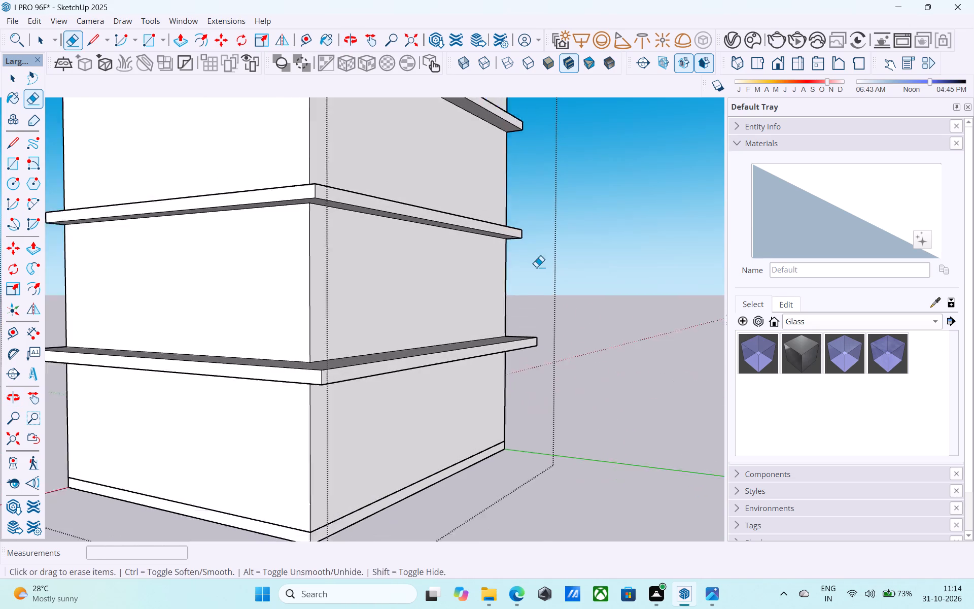
pyautogui.scroll(-2, 536, 267)
pyautogui.moveTo(529, 269); pyautogui.dragTo(457, 222, button='middle')
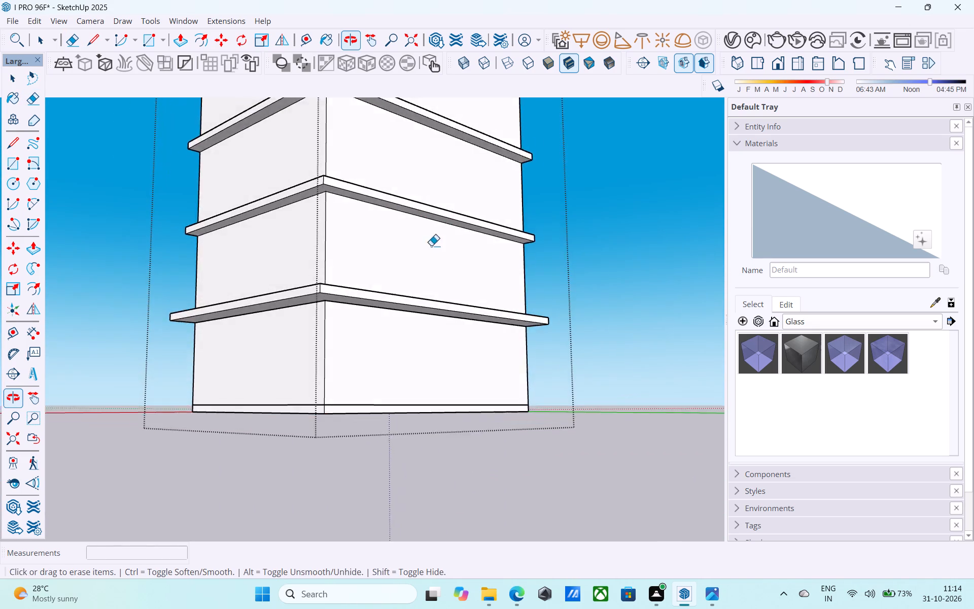
pyautogui.scroll(5, 416, 252)
pyautogui.press('space')
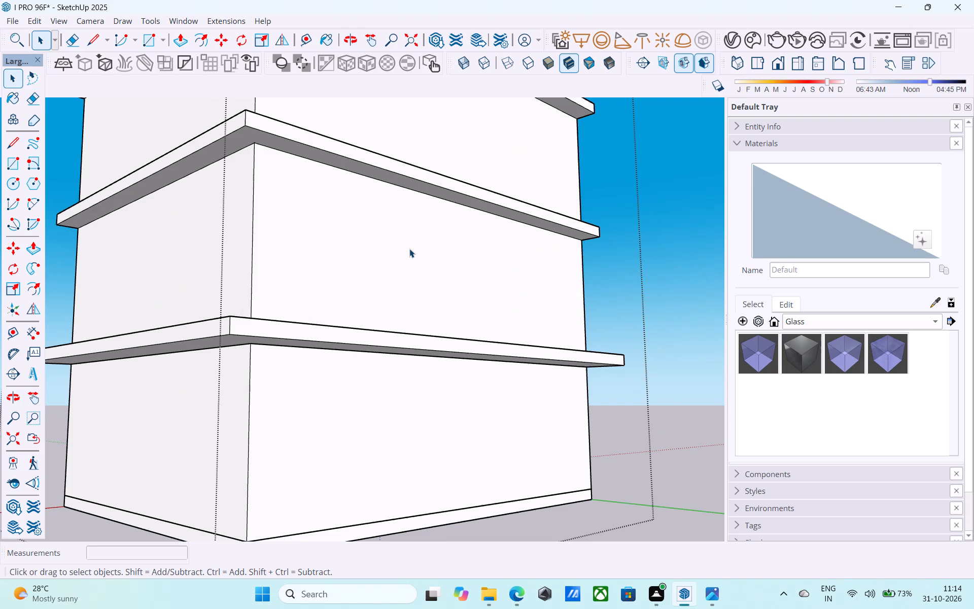
pyautogui.click(409, 249)
pyautogui.press('f')
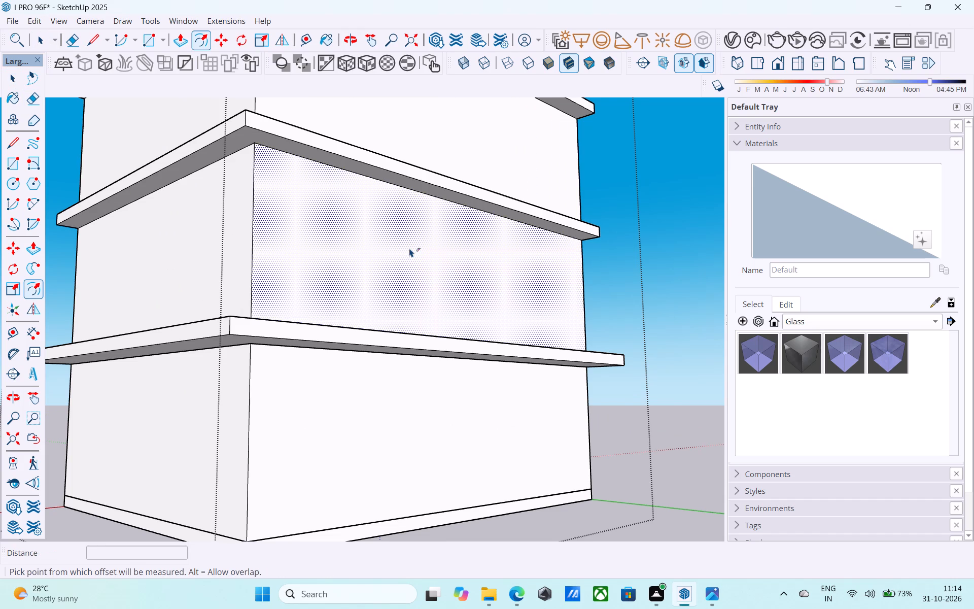
pyautogui.click(408, 249)
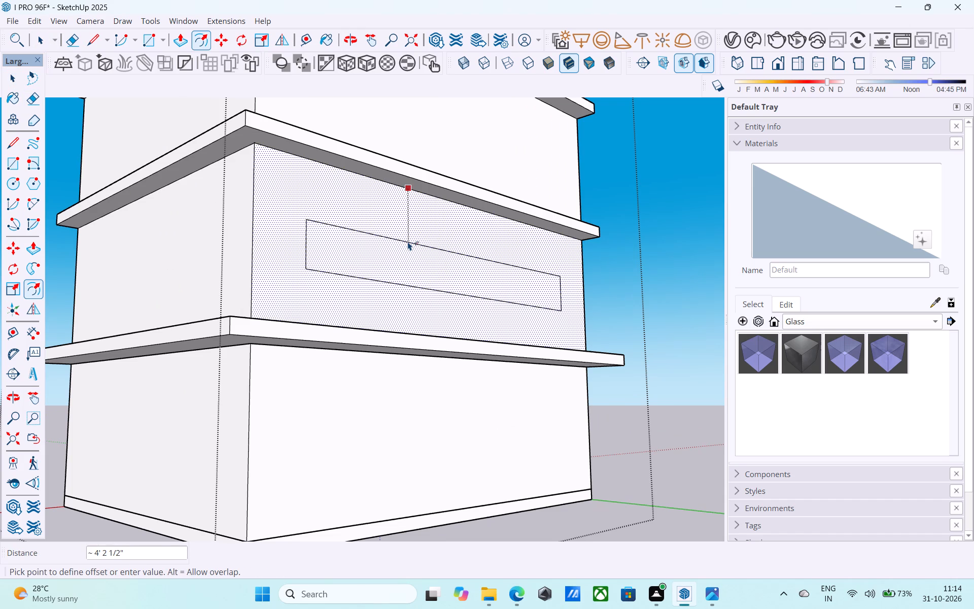
pyautogui.write('6"')
pyautogui.press('Return')
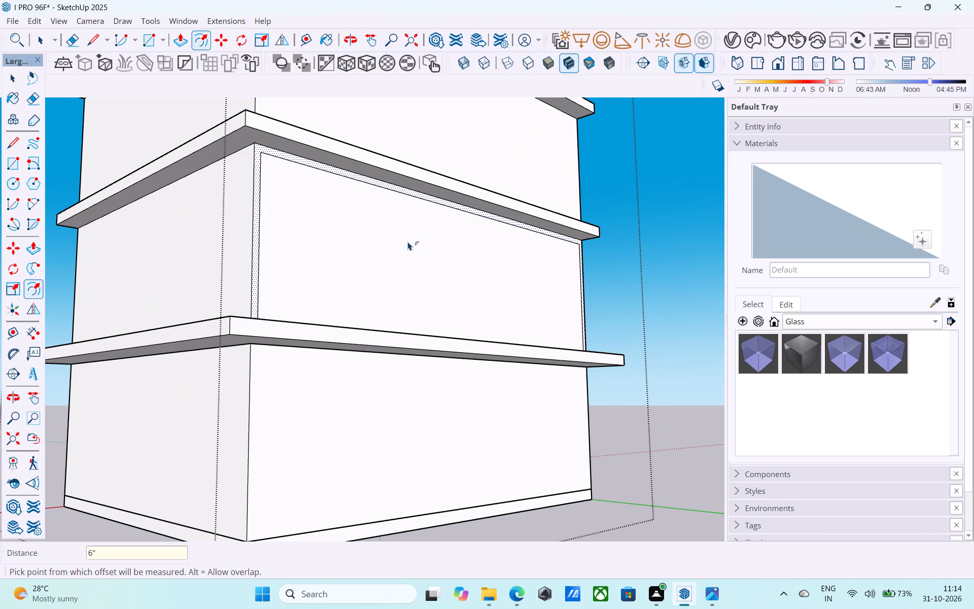
pyautogui.press('space')
# Offset the outline of the second storey's adjoining short-side wall face inward by 6".
pyautogui.scroll(-5, 411, 248)
pyautogui.moveTo(381, 265); pyautogui.dragTo(481, 329, button='middle')
pyautogui.scroll(4, 477, 329)
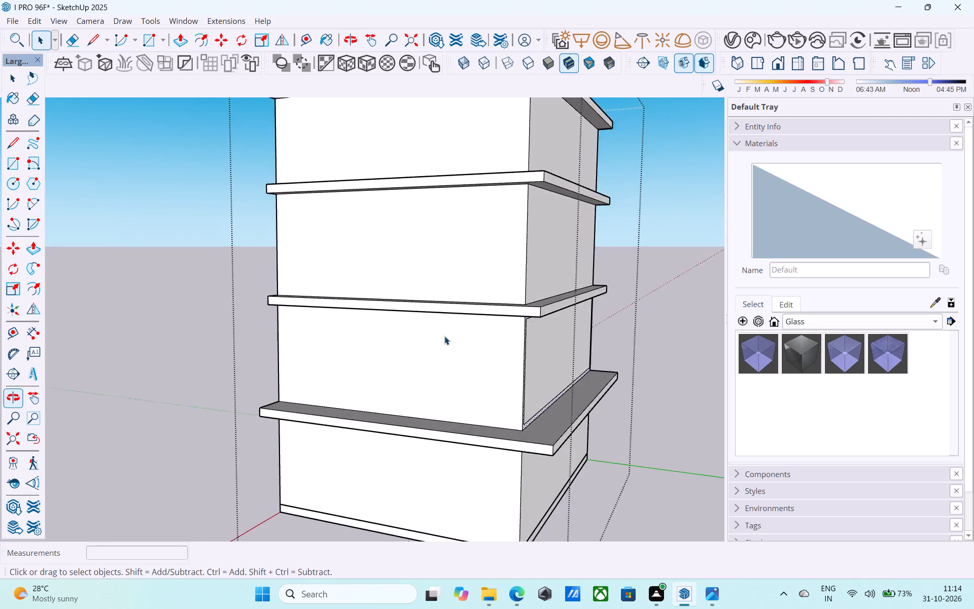
pyautogui.scroll(2, 444, 336)
pyautogui.click(442, 337)
pyautogui.press('f')
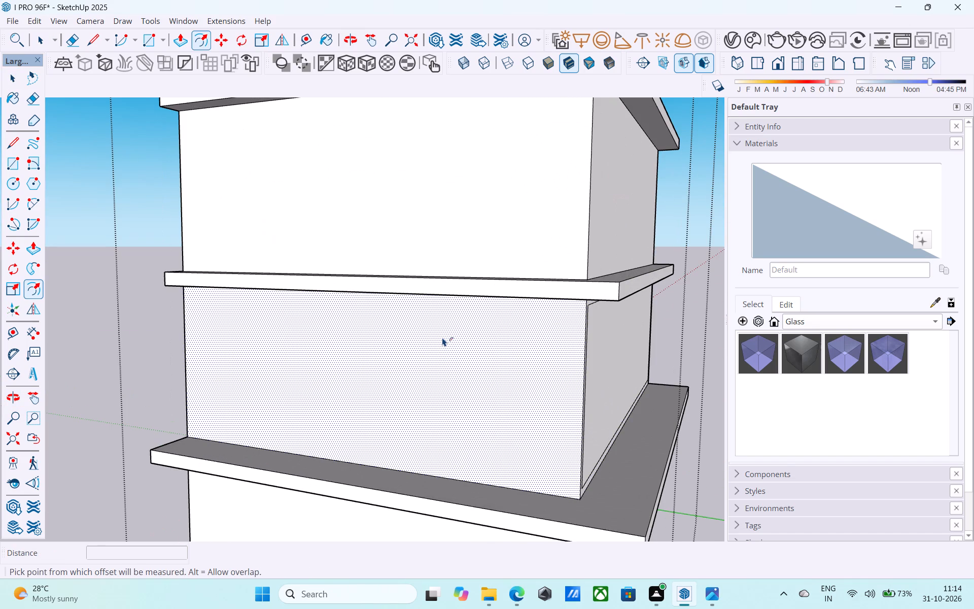
pyautogui.click(439, 343)
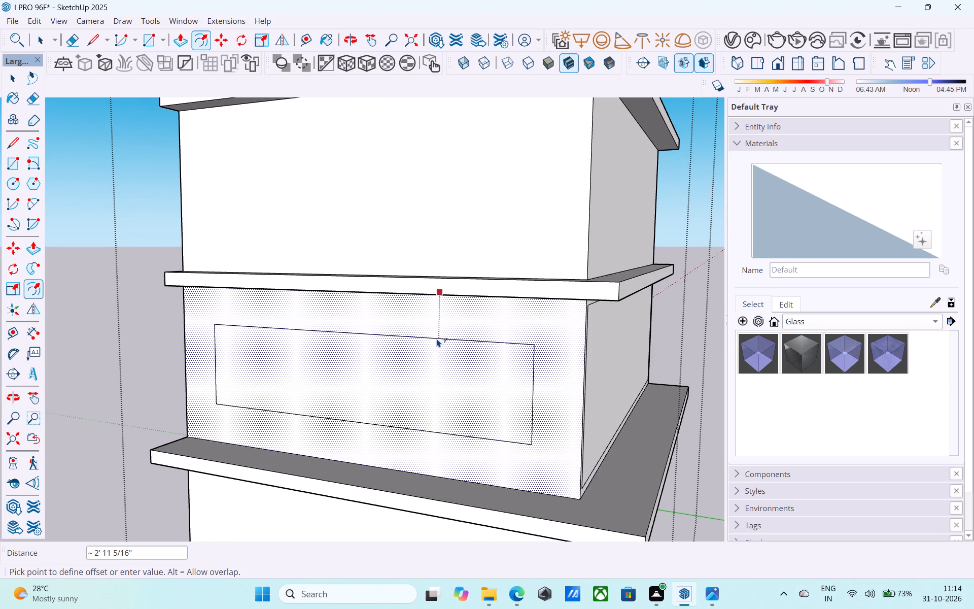
pyautogui.write('6"')
pyautogui.press('Return')
pyautogui.press('space')
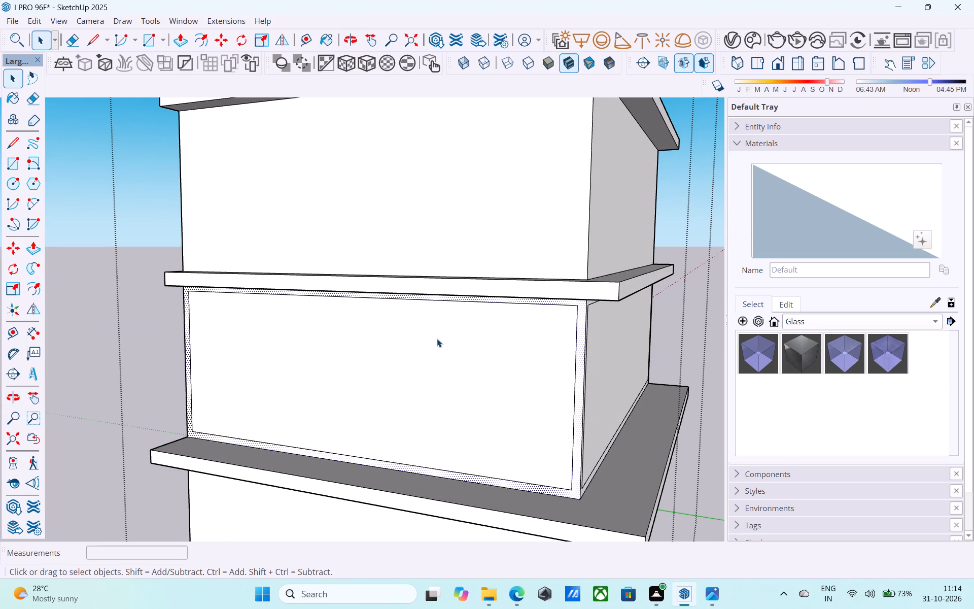
# Push/Pull the inner panel of the second storey's short-side wall inward 6", leaving the border as a frame.
pyautogui.click(442, 361)
pyautogui.press('p')
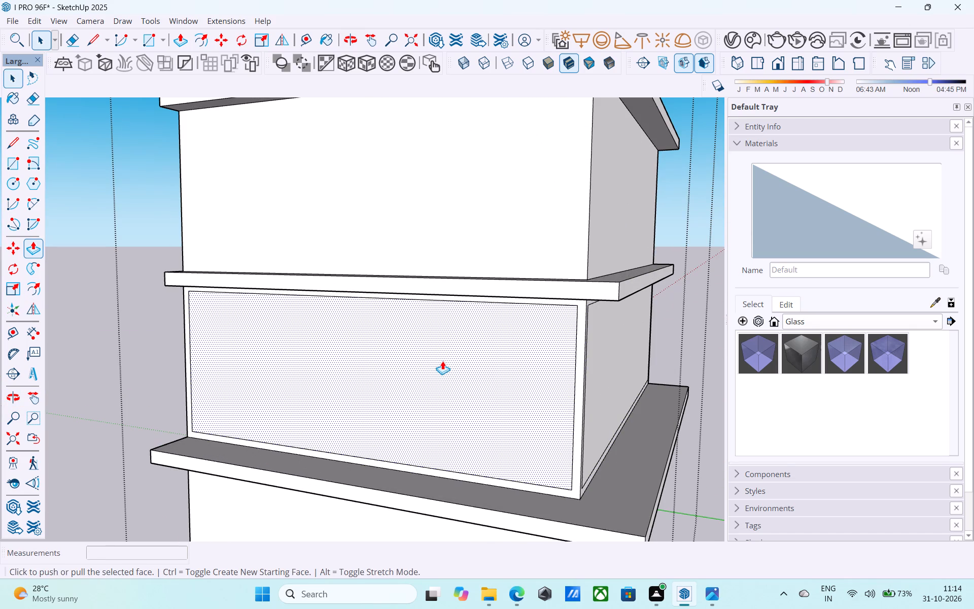
pyautogui.scroll(1, 442, 361)
pyautogui.click(442, 361)
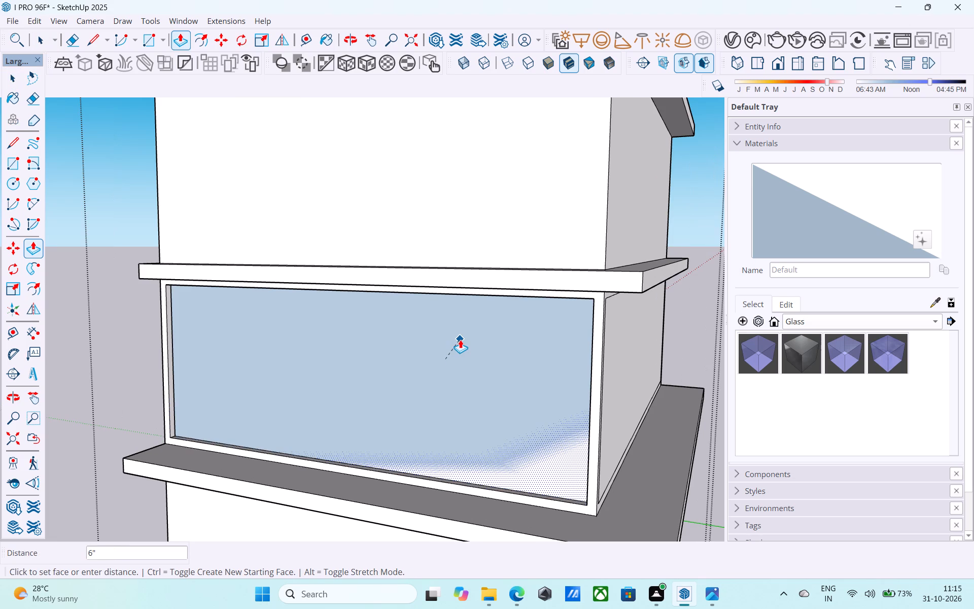
pyautogui.click(460, 340)
# Push/Pull the inner panel of the second storey's long-side wall inward by the same 6".
pyautogui.moveTo(507, 353); pyautogui.dragTo(402, 363, button='middle')
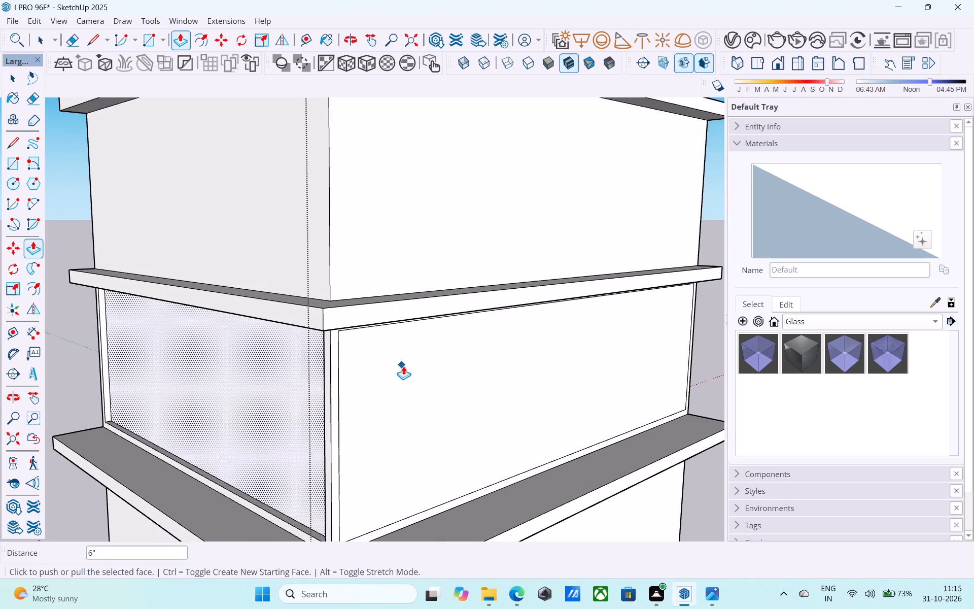
pyautogui.press('space')
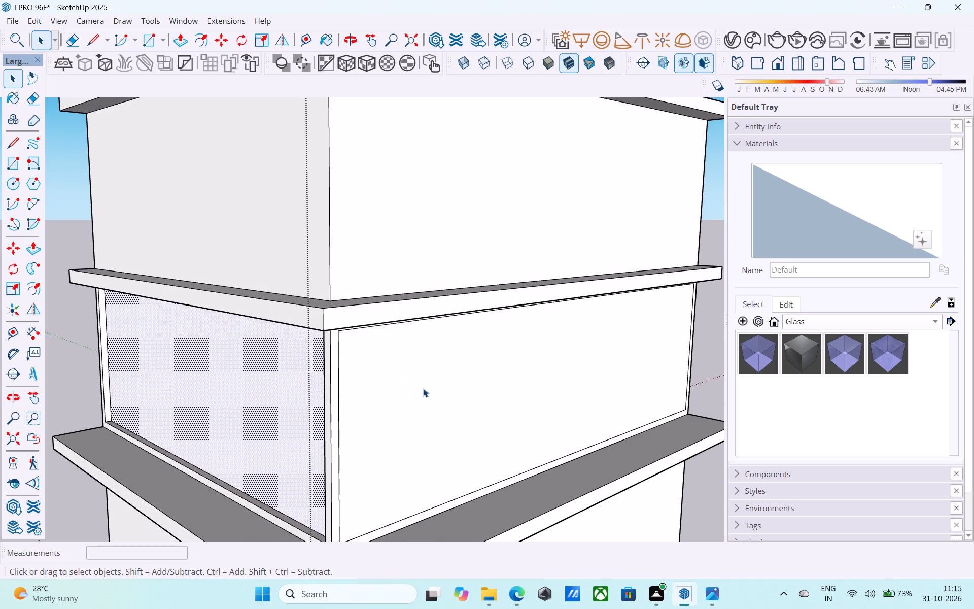
pyautogui.click(424, 391)
pyautogui.press('p')
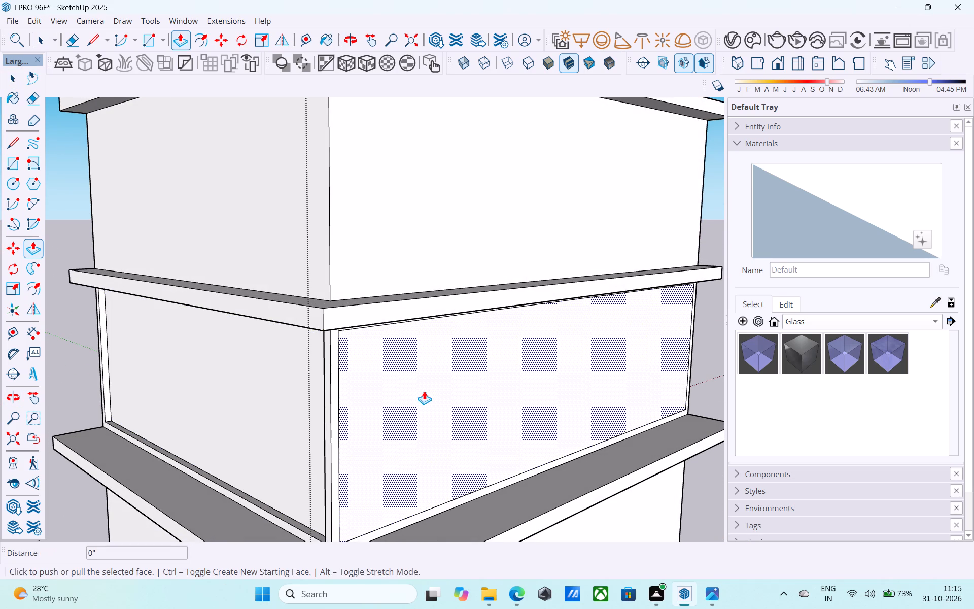
pyautogui.doubleClick(424, 392)
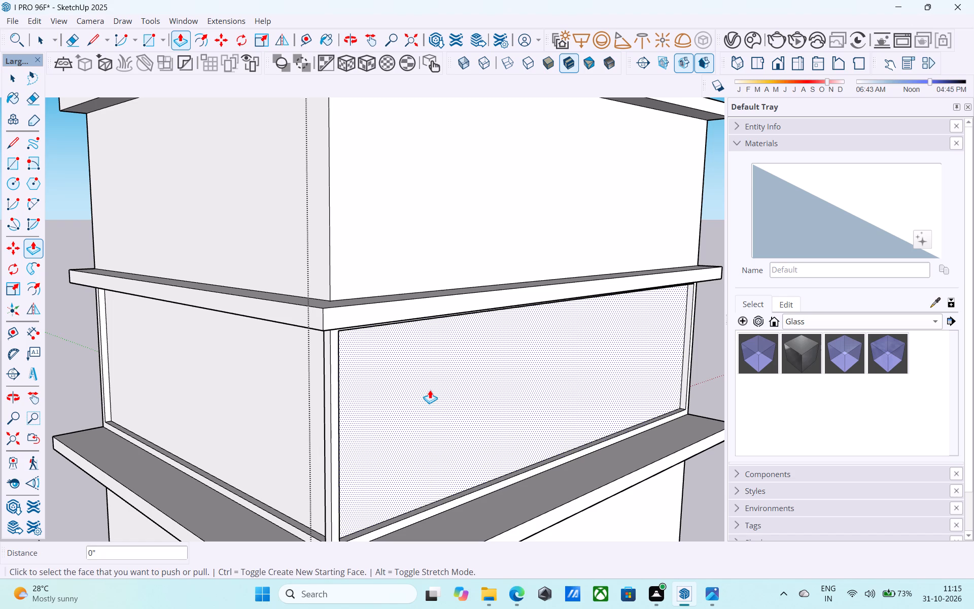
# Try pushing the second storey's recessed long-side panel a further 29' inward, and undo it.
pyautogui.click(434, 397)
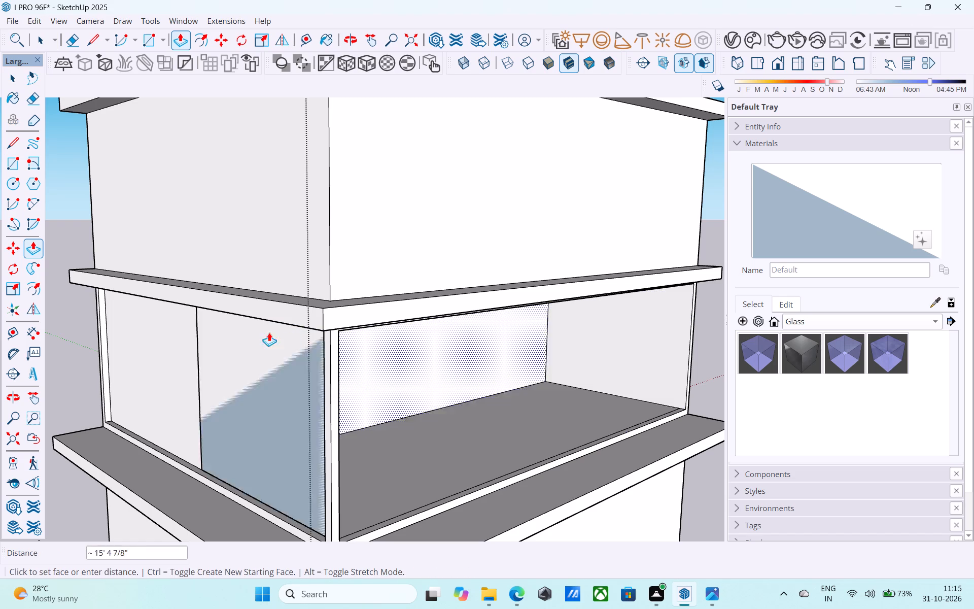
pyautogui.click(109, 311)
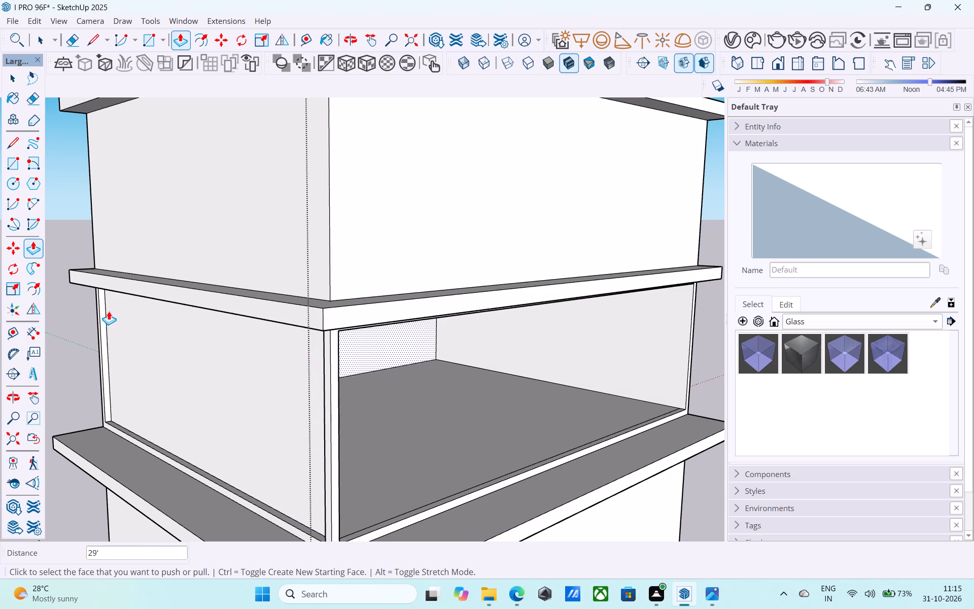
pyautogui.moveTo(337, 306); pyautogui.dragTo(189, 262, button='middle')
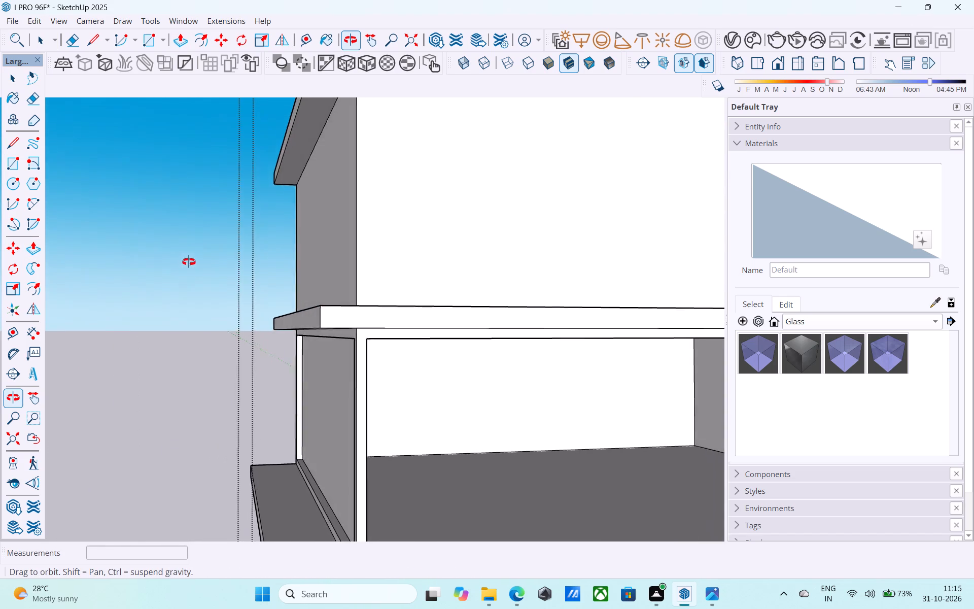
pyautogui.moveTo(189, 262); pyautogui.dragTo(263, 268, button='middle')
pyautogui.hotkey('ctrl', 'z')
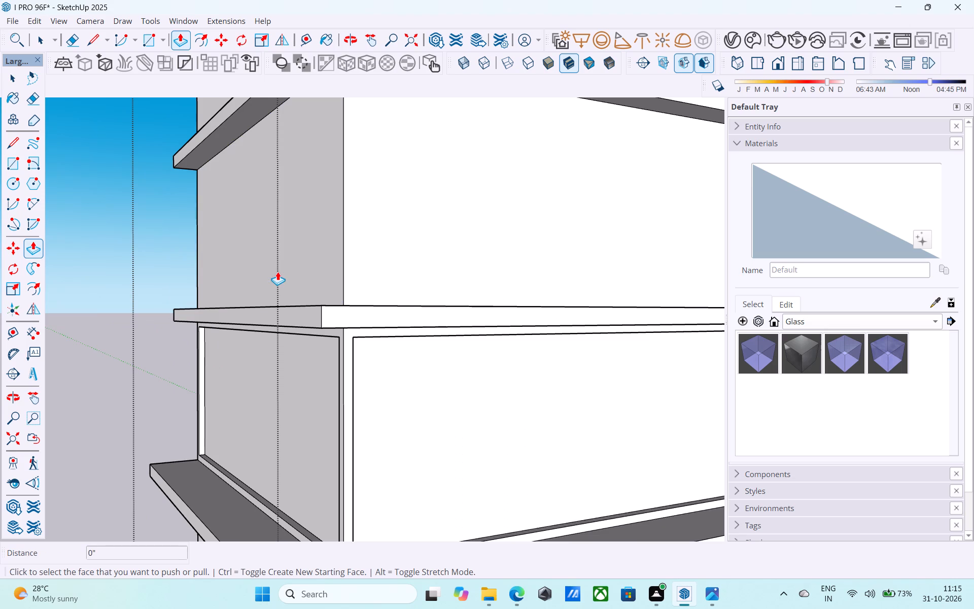
# Delete the recessed long-side and short-side panel faces of the second storey to leave open frames.
pyautogui.press('space')
pyautogui.click(422, 432)
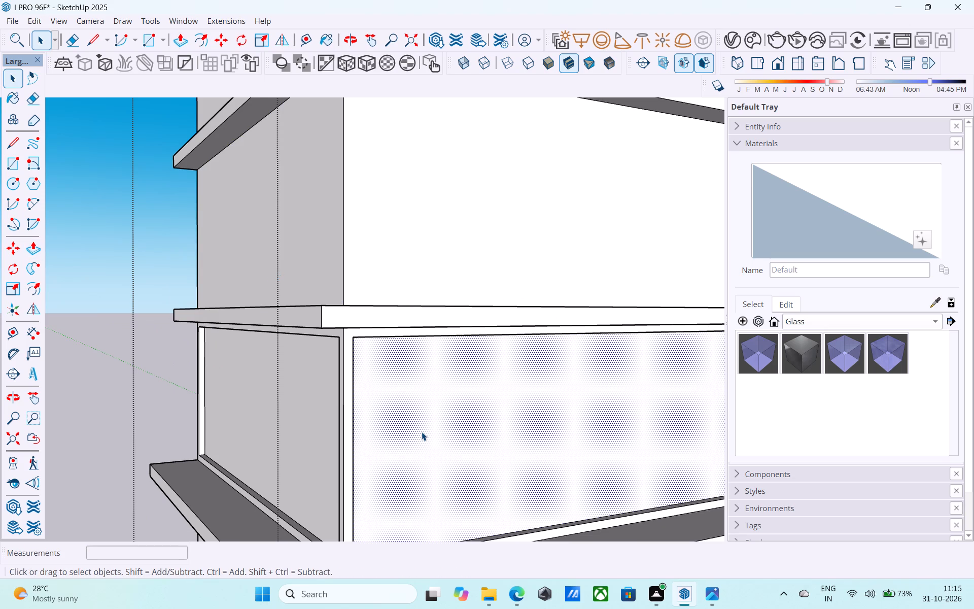
pyautogui.press('Delete')
pyautogui.click(302, 366)
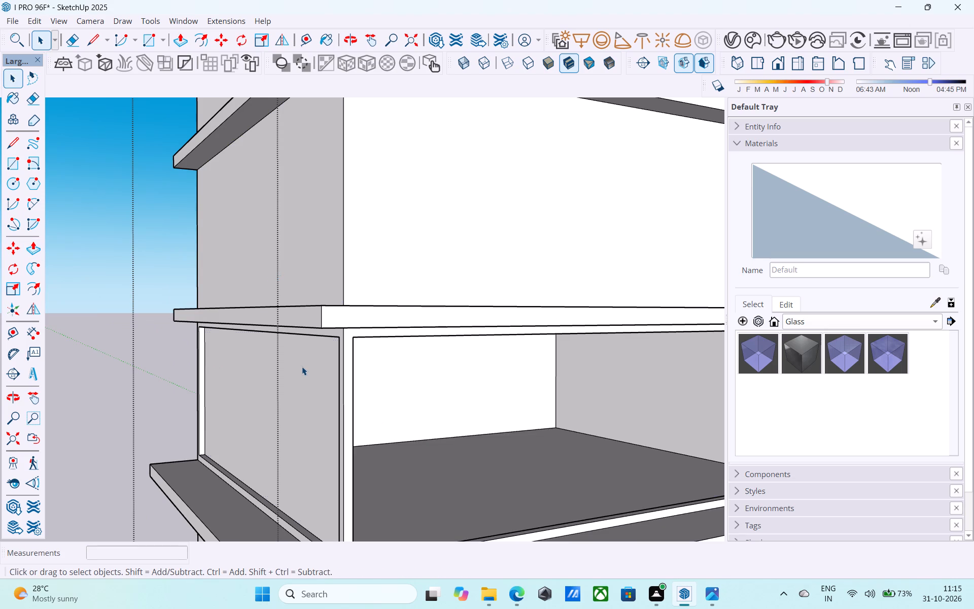
pyautogui.press('Delete')
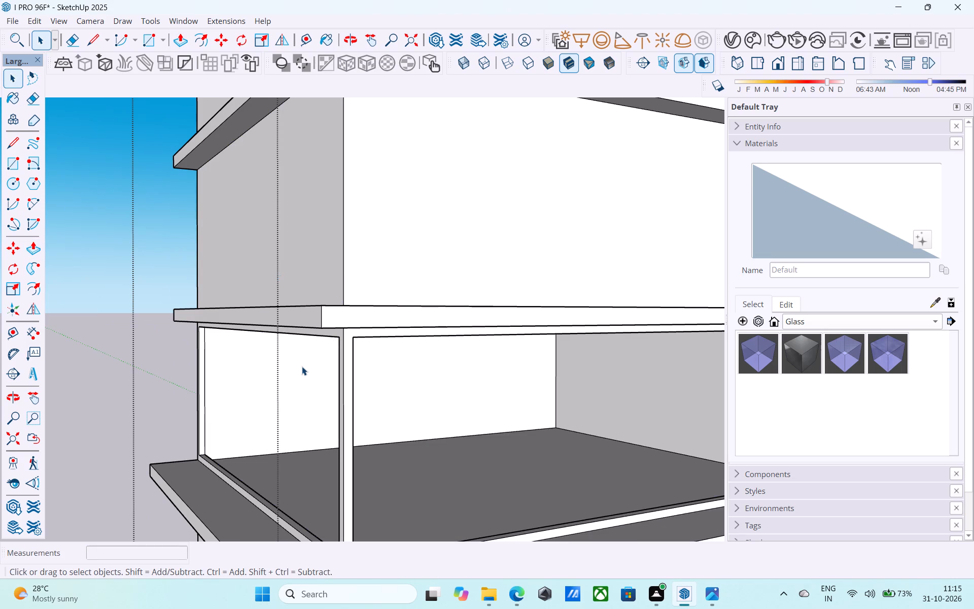
# Inspect the opened second storey's frames, interior and ceiling from below and from the corner.
pyautogui.scroll(-8, 211, 372)
pyautogui.moveTo(339, 371); pyautogui.dragTo(369, 232, button='middle')
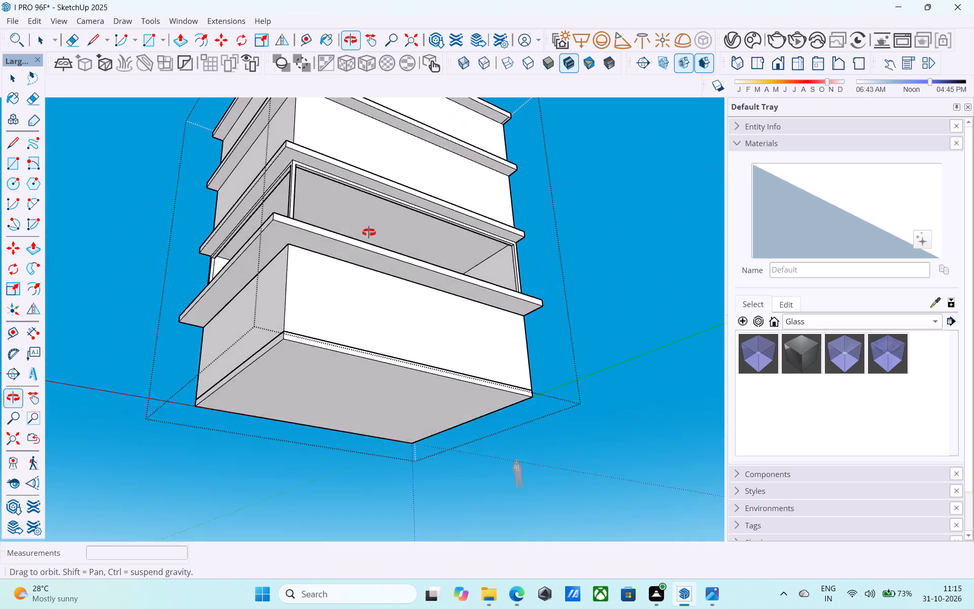
pyautogui.moveTo(369, 232); pyautogui.dragTo(364, 292, button='middle')
pyautogui.scroll(2, 349, 254)
pyautogui.scroll(8, 294, 208)
pyautogui.moveTo(264, 250); pyautogui.dragTo(265, 256, button='middle')
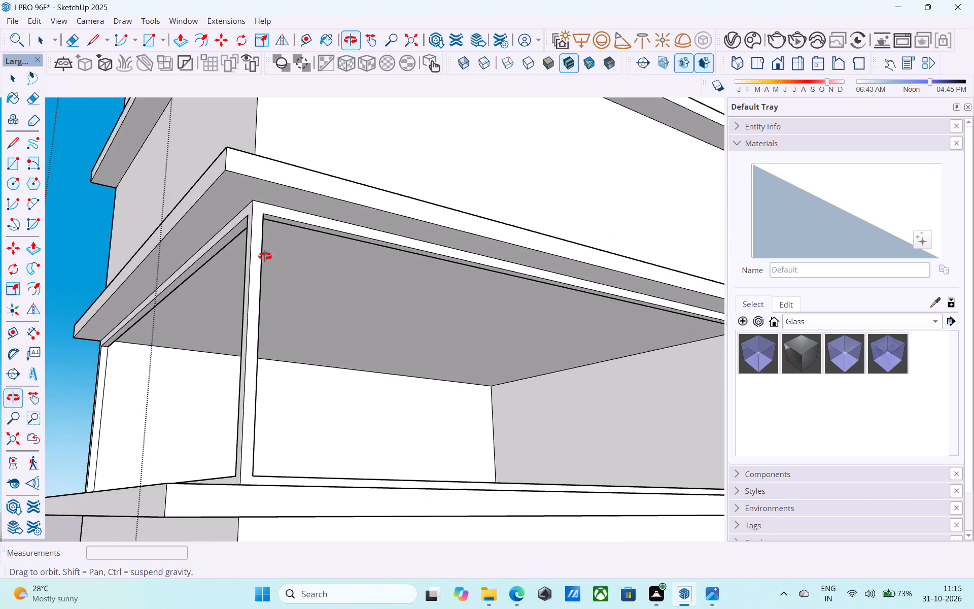
pyautogui.moveTo(265, 256); pyautogui.dragTo(329, 368, button='middle')
pyautogui.scroll(-6, 329, 368)
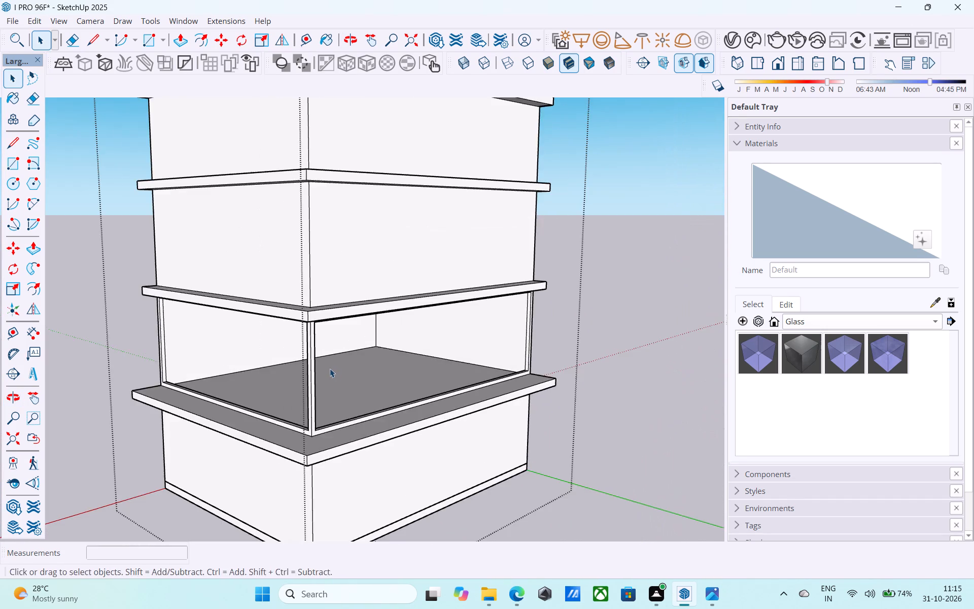
pyautogui.scroll(-2, 330, 368)
pyautogui.moveTo(330, 371); pyautogui.dragTo(343, 150, button='middle')
pyautogui.scroll(5, 330, 294)
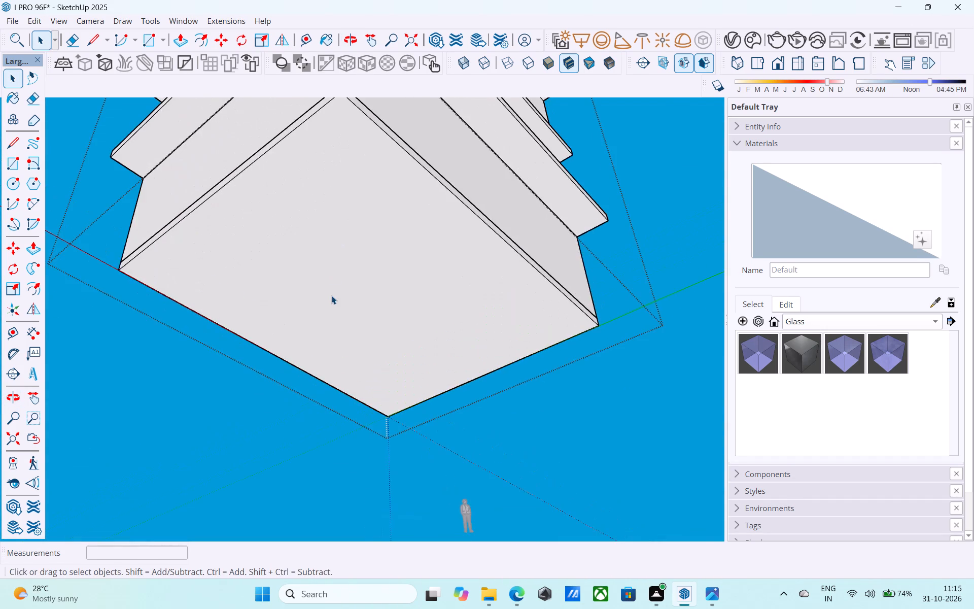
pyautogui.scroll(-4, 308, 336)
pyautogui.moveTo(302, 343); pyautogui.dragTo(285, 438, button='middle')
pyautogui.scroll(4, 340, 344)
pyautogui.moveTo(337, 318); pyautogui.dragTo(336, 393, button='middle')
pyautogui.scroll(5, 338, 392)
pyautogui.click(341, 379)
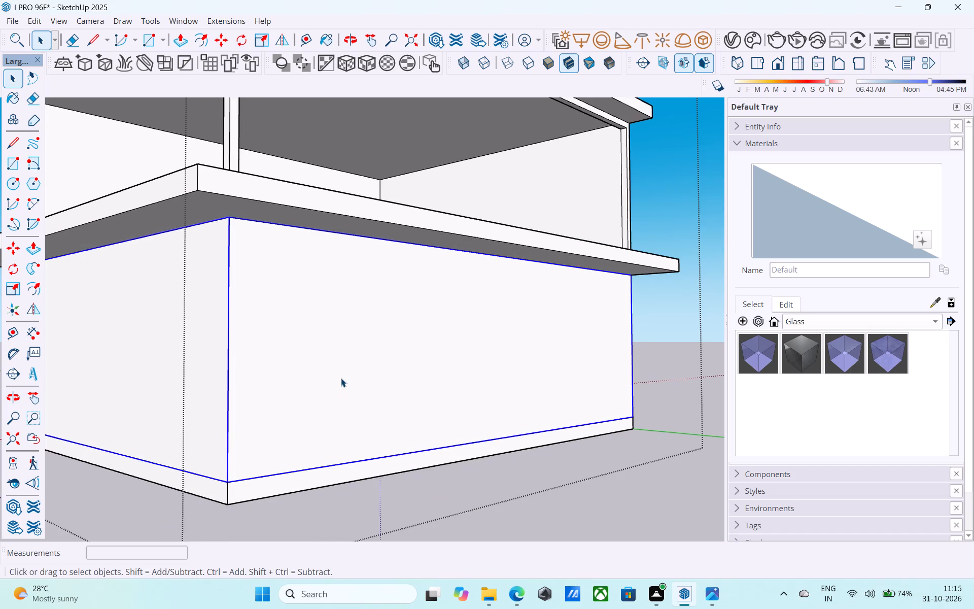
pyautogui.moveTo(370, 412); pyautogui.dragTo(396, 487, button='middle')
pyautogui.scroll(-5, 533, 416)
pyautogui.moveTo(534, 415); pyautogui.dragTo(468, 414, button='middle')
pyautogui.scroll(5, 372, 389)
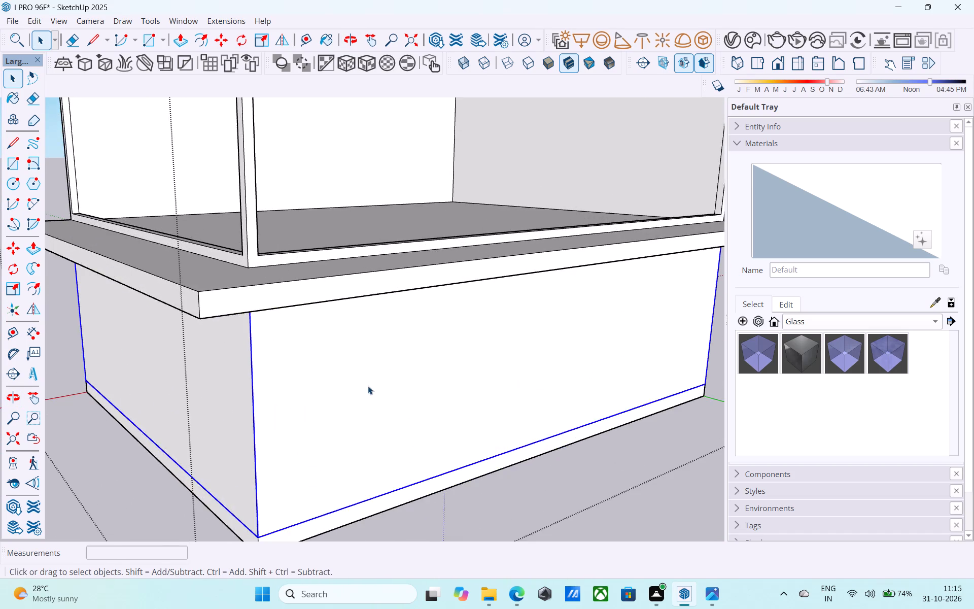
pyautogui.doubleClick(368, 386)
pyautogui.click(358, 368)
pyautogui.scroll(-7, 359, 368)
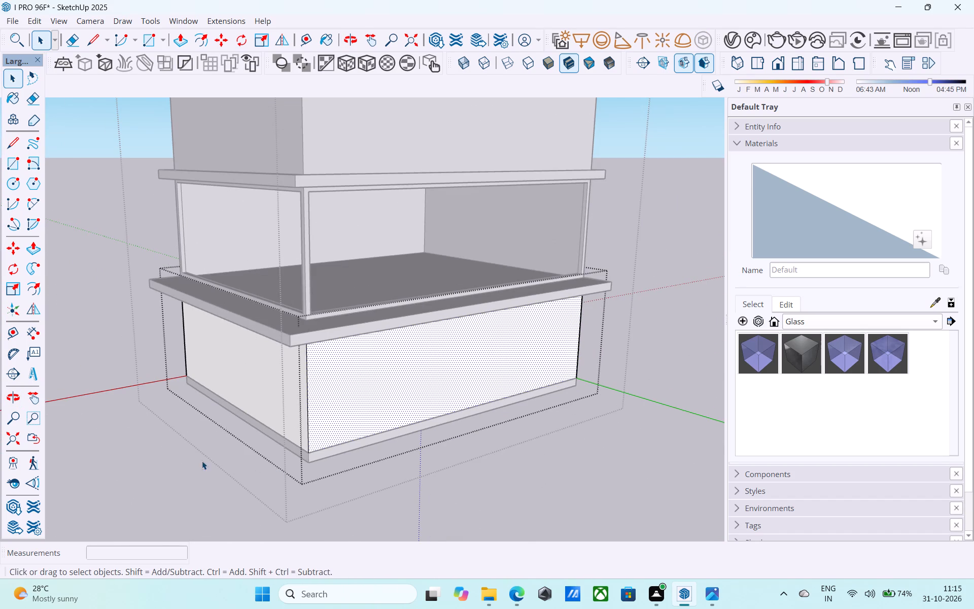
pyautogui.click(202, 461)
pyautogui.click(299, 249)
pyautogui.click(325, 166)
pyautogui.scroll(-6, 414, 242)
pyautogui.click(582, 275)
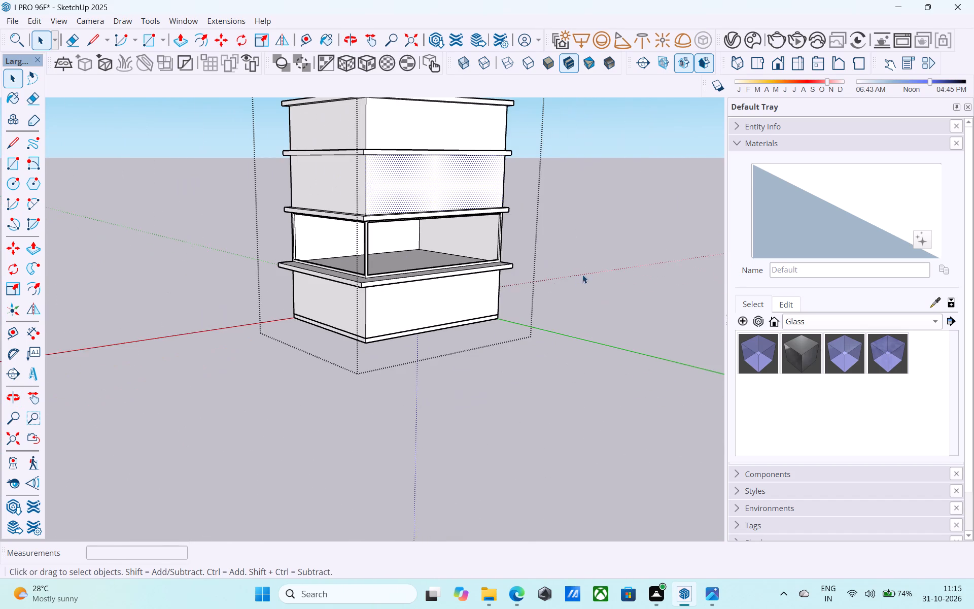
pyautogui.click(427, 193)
# Open the ground storey's group for editing and offset the outline of its long-side wall face inward by 1'.
pyautogui.scroll(4, 396, 302)
pyautogui.doubleClick(398, 314)
pyautogui.click(377, 301)
pyautogui.scroll(4, 376, 296)
pyautogui.moveTo(366, 302); pyautogui.dragTo(361, 212, button='middle')
pyautogui.scroll(1, 358, 217)
pyautogui.doubleClick(363, 234)
pyautogui.scroll(4, 362, 234)
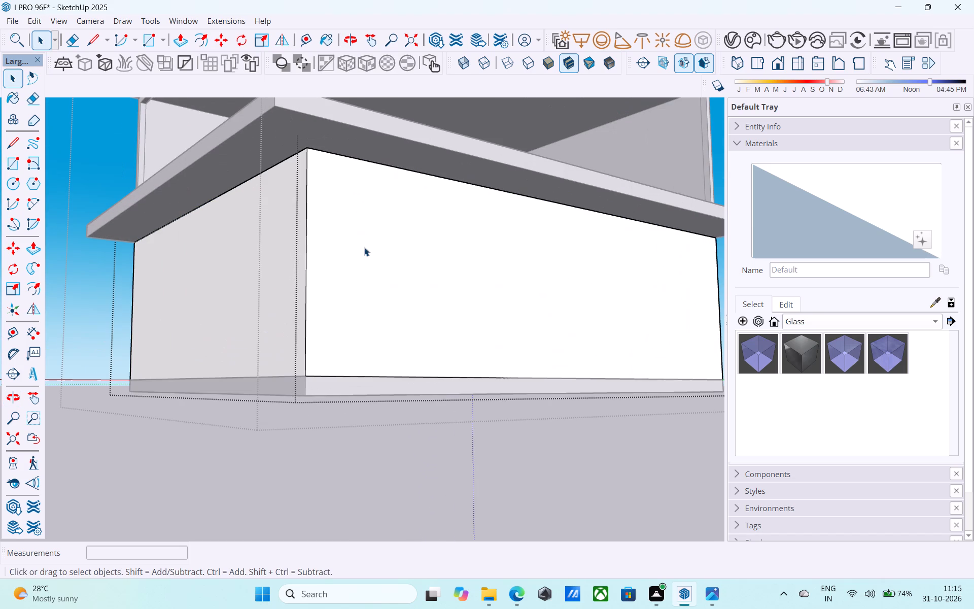
pyautogui.click(364, 247)
pyautogui.press('f')
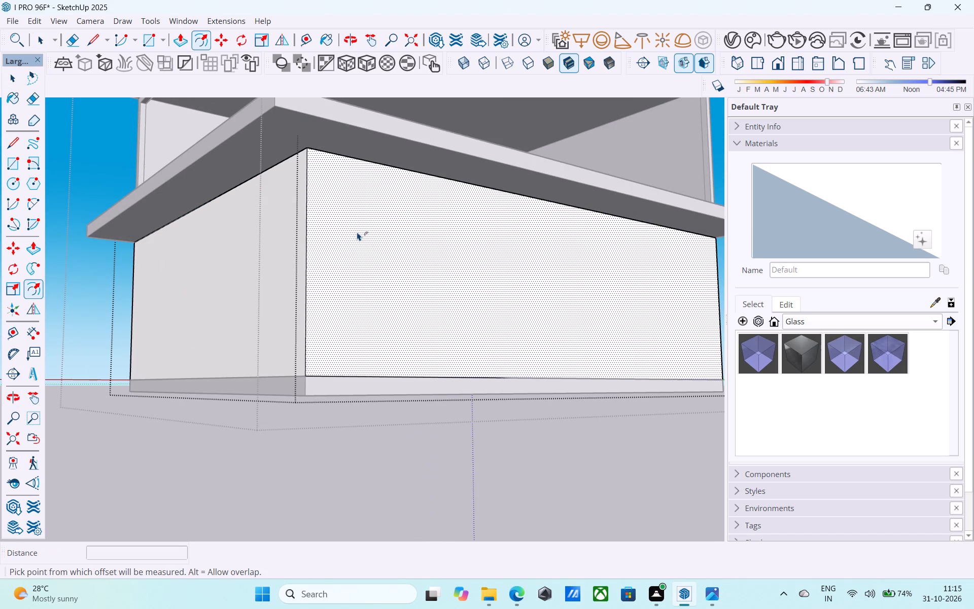
pyautogui.write("1'")
pyautogui.press('Return')
pyautogui.click(328, 342)
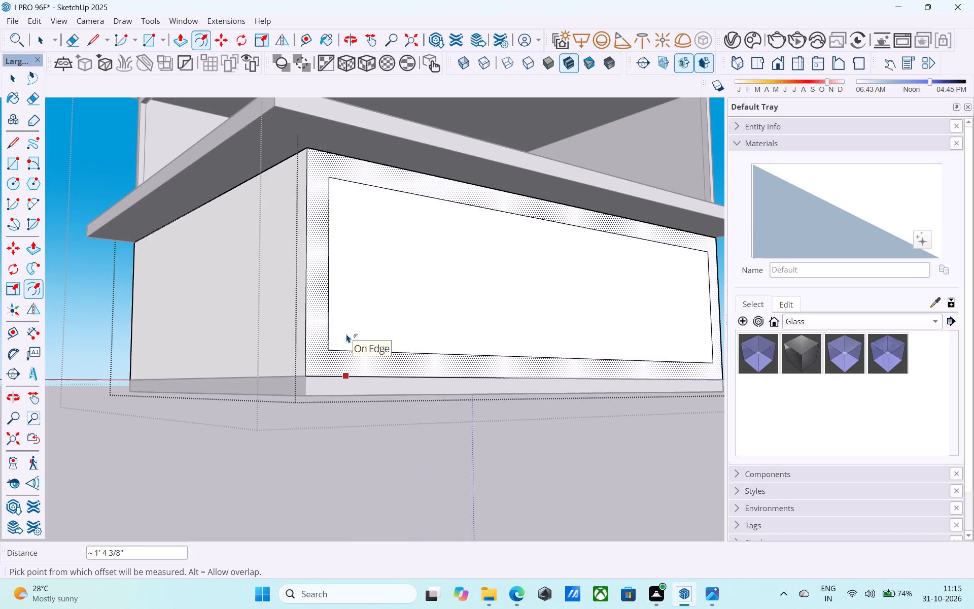
pyautogui.write("1'")
pyautogui.press('Return')
pyautogui.press('space')
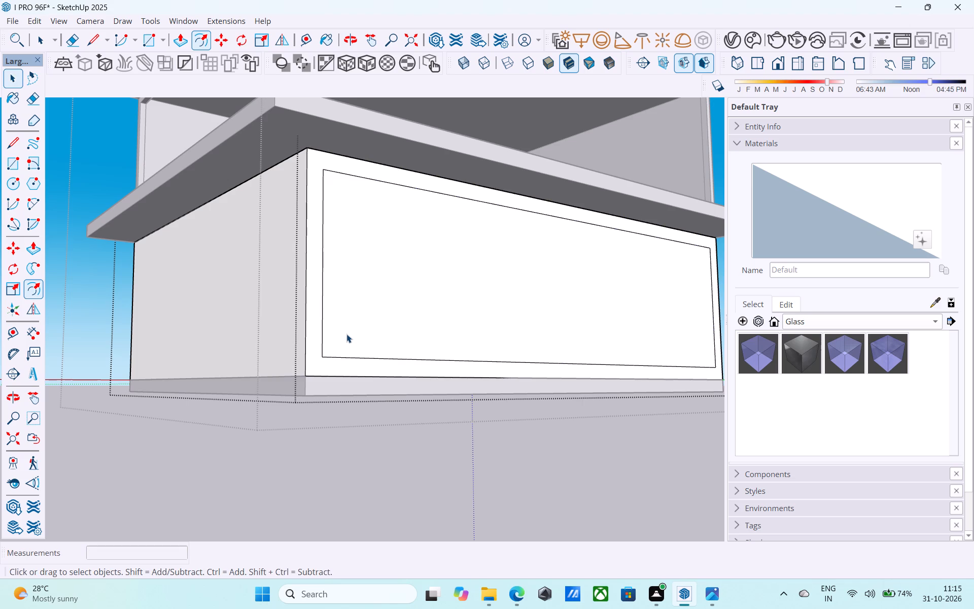
# Push/Pull the inner panel of the ground storey's long-side wall inward through the wall thickness to cut an opening.
pyautogui.click(402, 319)
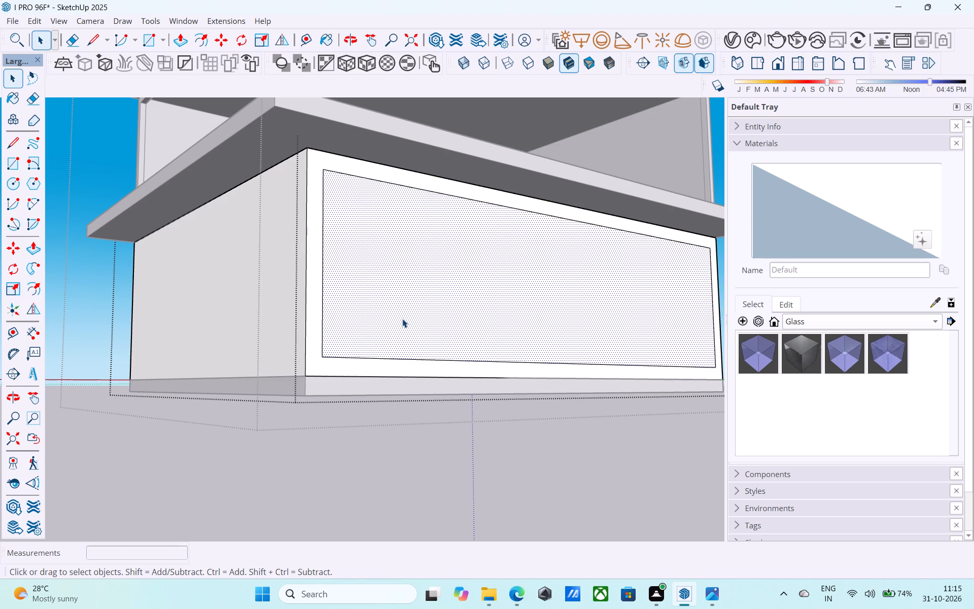
pyautogui.press('p')
pyautogui.click(402, 319)
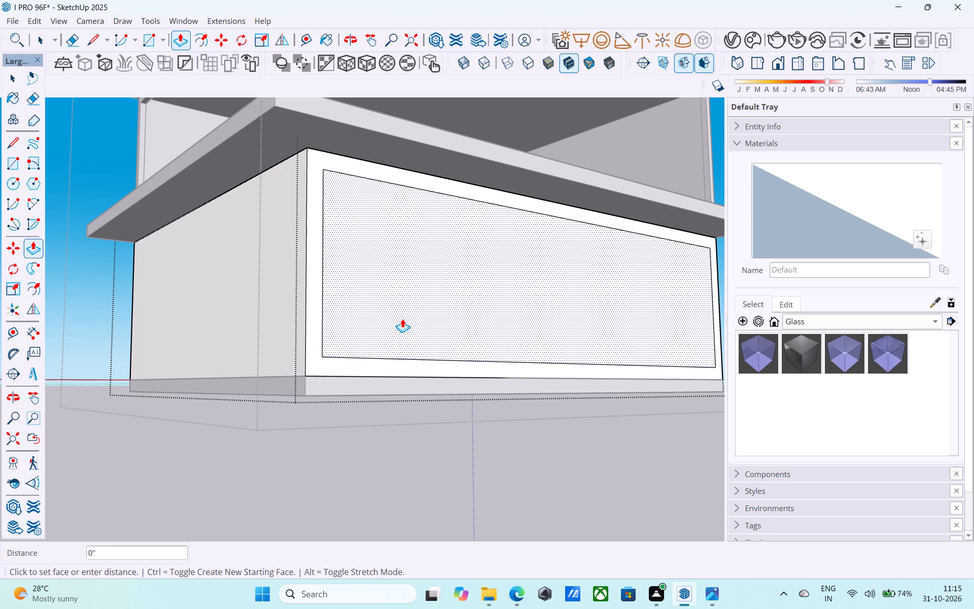
pyautogui.click(377, 288)
pyautogui.scroll(-5, 377, 286)
pyautogui.moveTo(377, 286); pyautogui.dragTo(397, 297, button='middle')
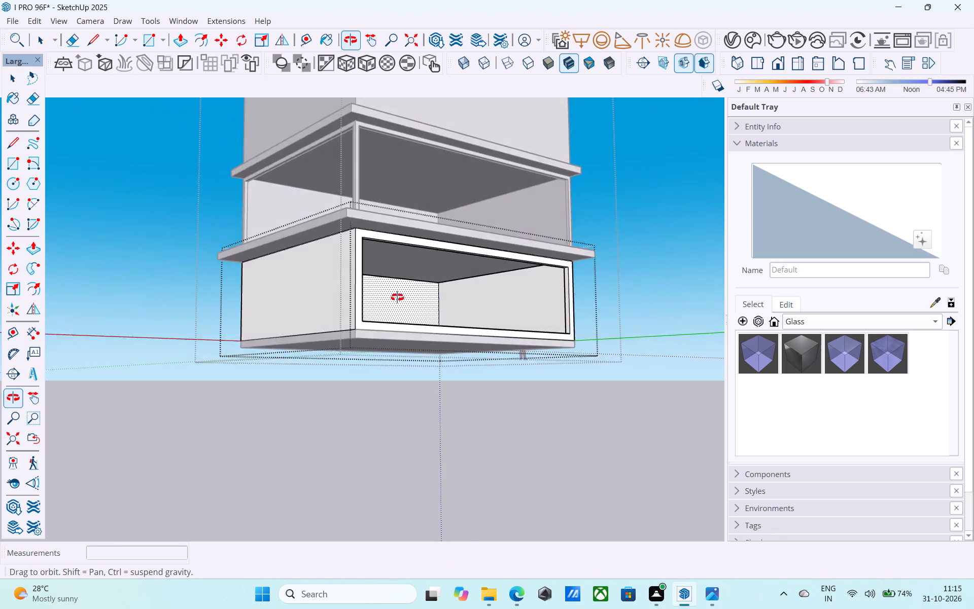
pyautogui.moveTo(397, 297); pyautogui.dragTo(448, 332, button='middle')
pyautogui.press('space')
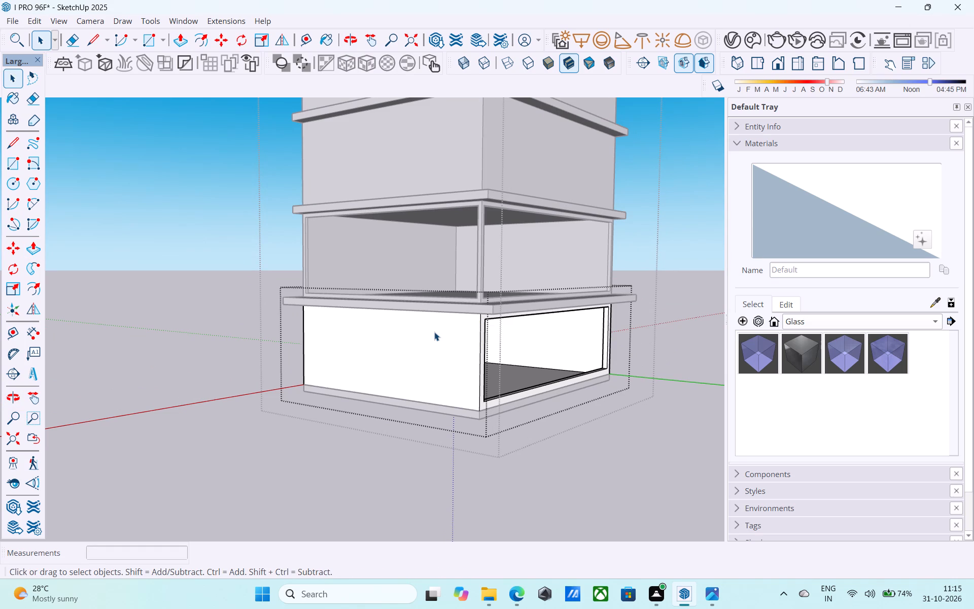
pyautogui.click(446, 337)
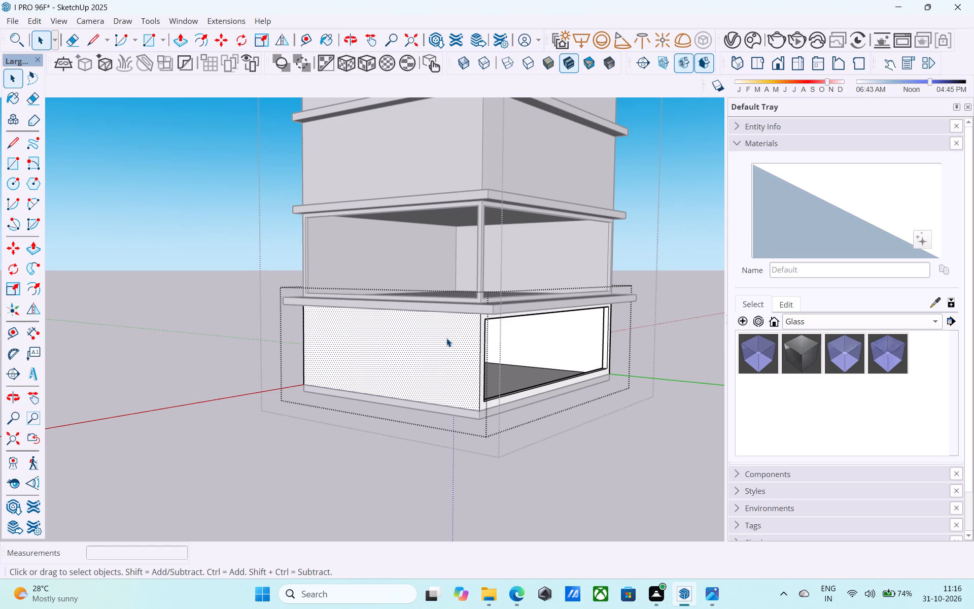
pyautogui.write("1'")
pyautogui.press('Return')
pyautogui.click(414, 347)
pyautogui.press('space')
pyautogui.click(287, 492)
# Reopen the ground storey's group and offset the outline of its short-side wall face inward by 1'.
pyautogui.doubleClick(373, 370)
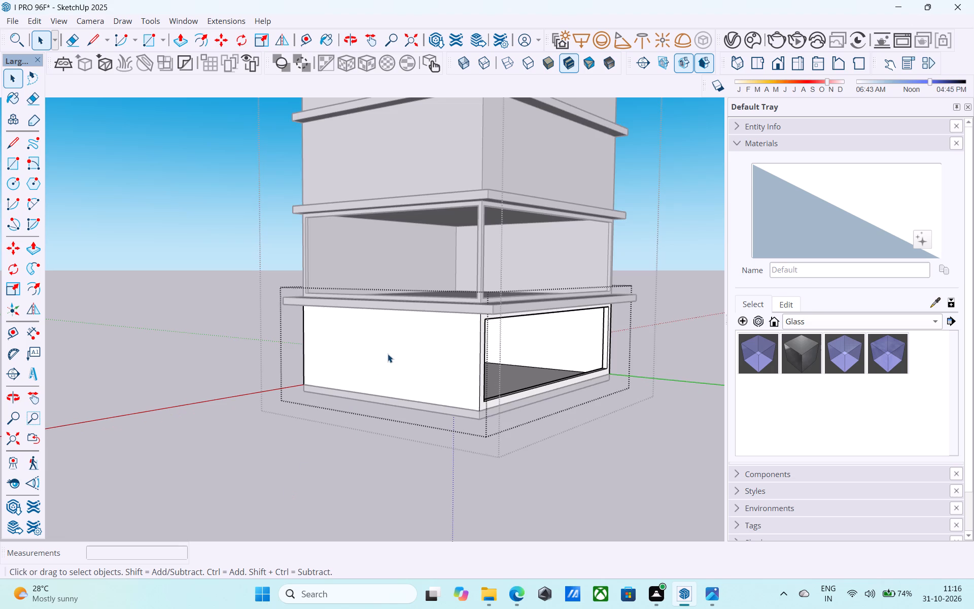
pyautogui.click(388, 354)
pyautogui.press('f')
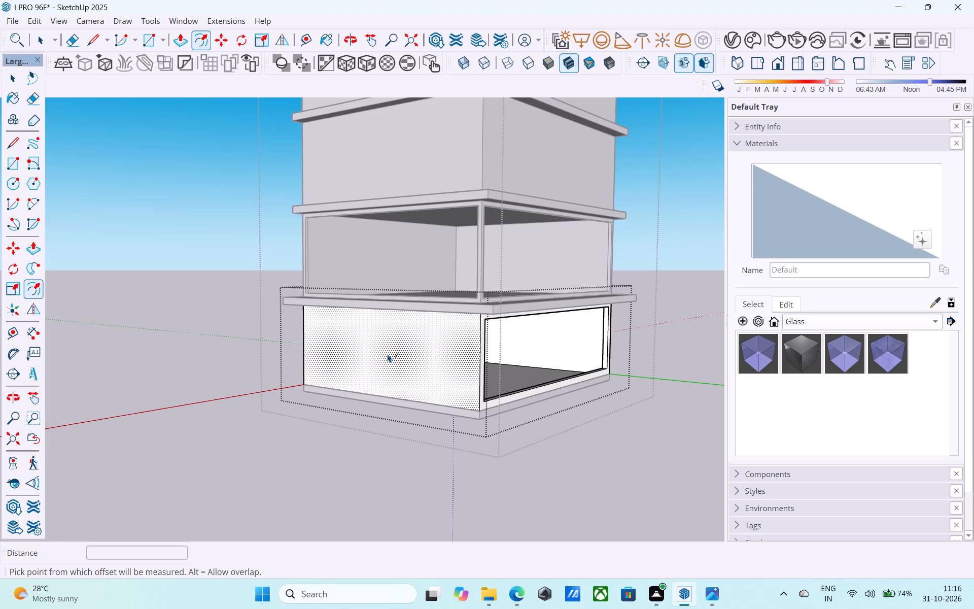
pyautogui.click(387, 353)
pyautogui.write("1'")
pyautogui.press('Return')
pyautogui.press('space')
# Push/Pull the inner panel of the ground storey's short-side wall 9" inward to cut it through.
pyautogui.scroll(-4, 189, 343)
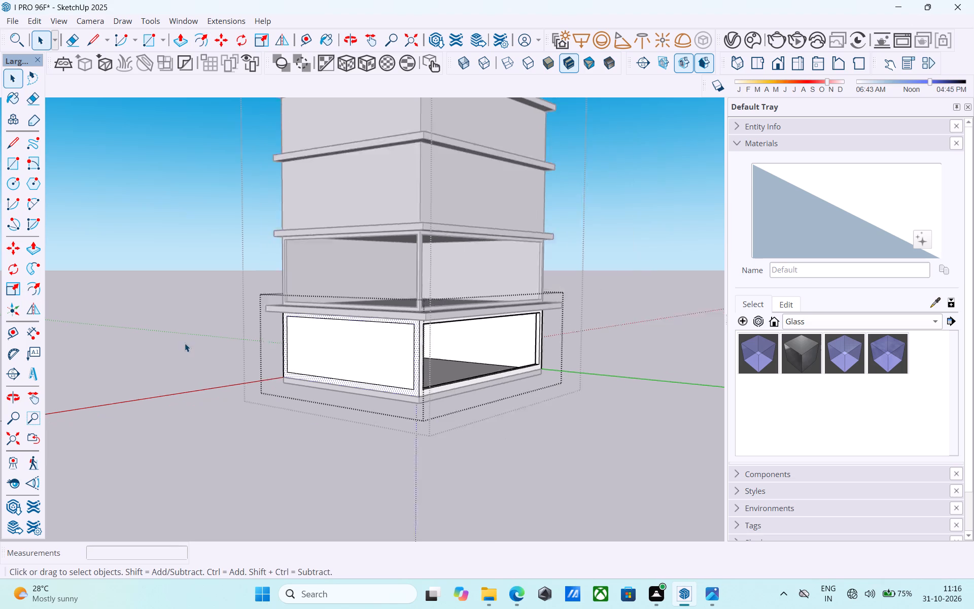
pyautogui.scroll(-1, 185, 343)
pyautogui.scroll(9, 327, 341)
pyautogui.click(382, 373)
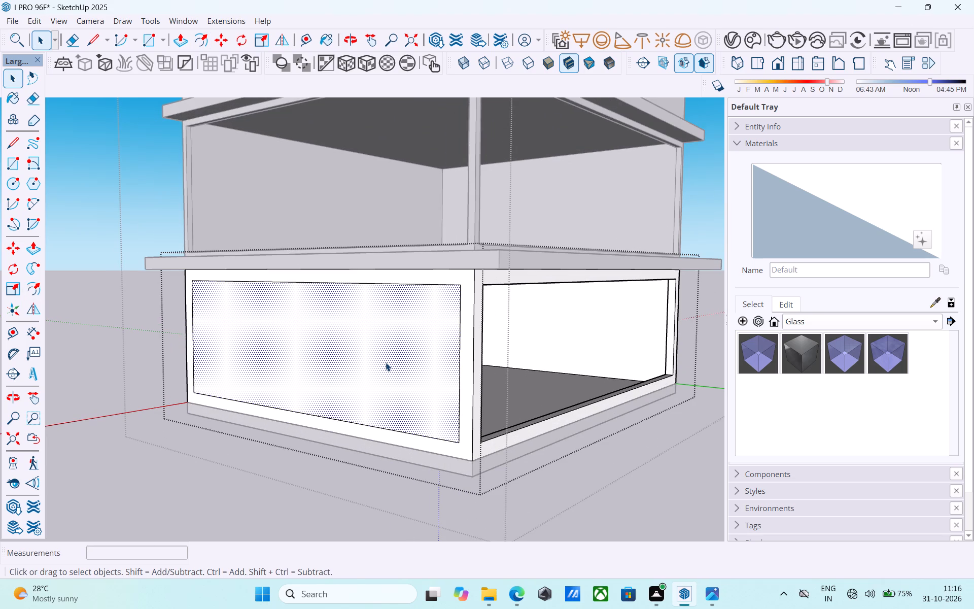
pyautogui.press('p')
pyautogui.scroll(1, 386, 362)
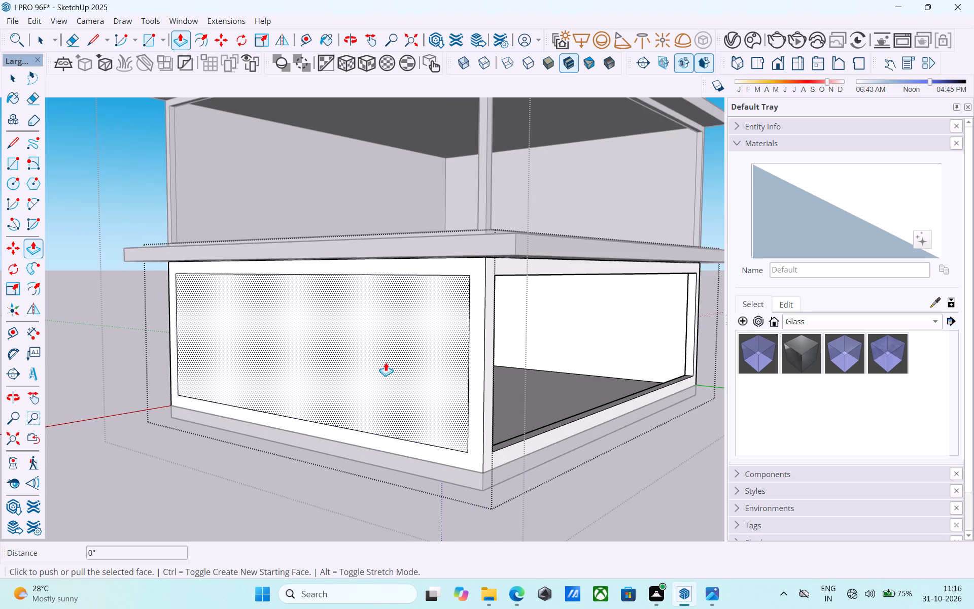
pyautogui.click(386, 362)
pyautogui.click(399, 337)
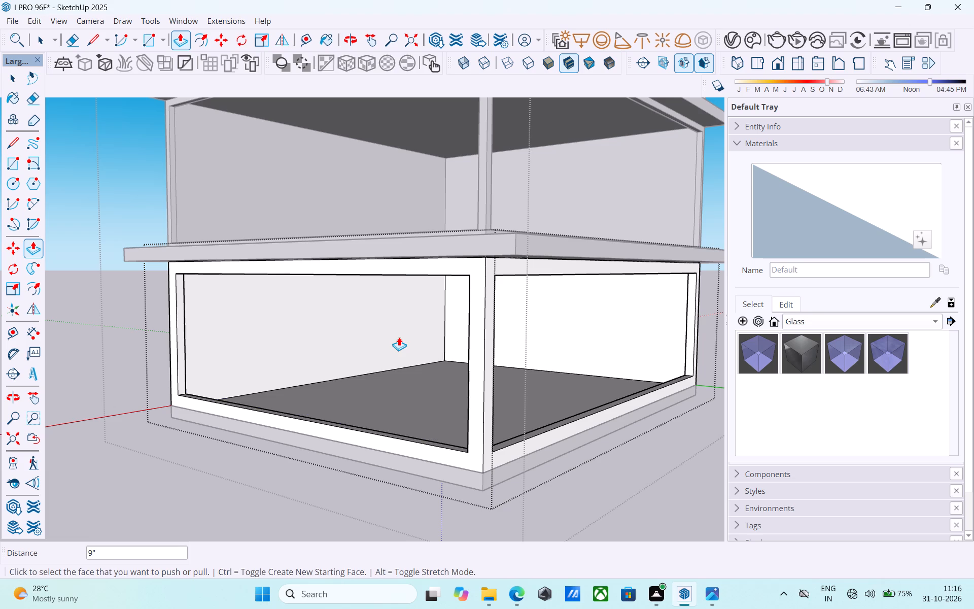
# Examine the ground storey's openings together with the second storey's frames and the closed storeys above.
pyautogui.scroll(-4, 399, 336)
pyautogui.scroll(-1, 283, 386)
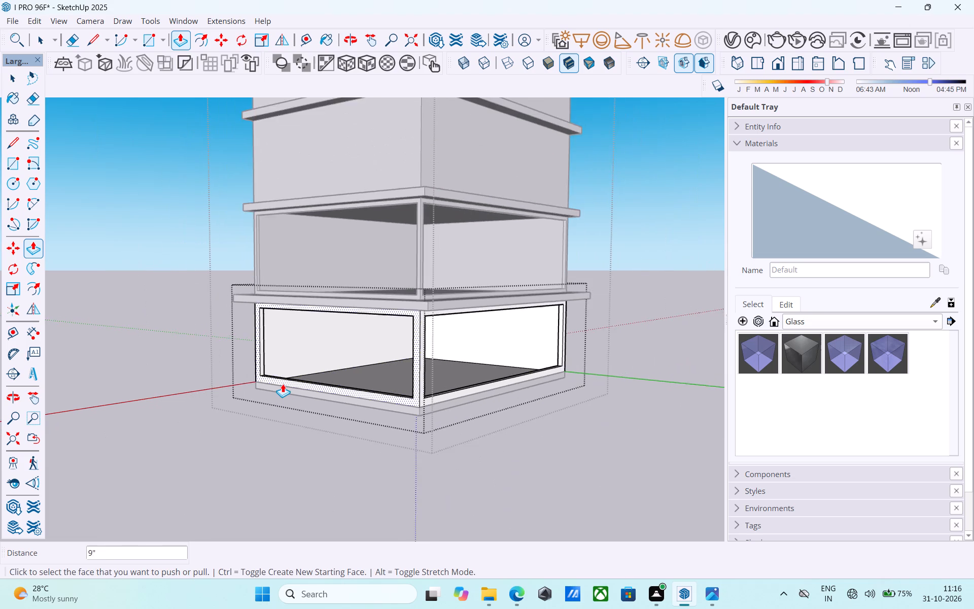
pyautogui.scroll(-2, 283, 384)
pyautogui.moveTo(279, 380); pyautogui.dragTo(241, 374, button='middle')
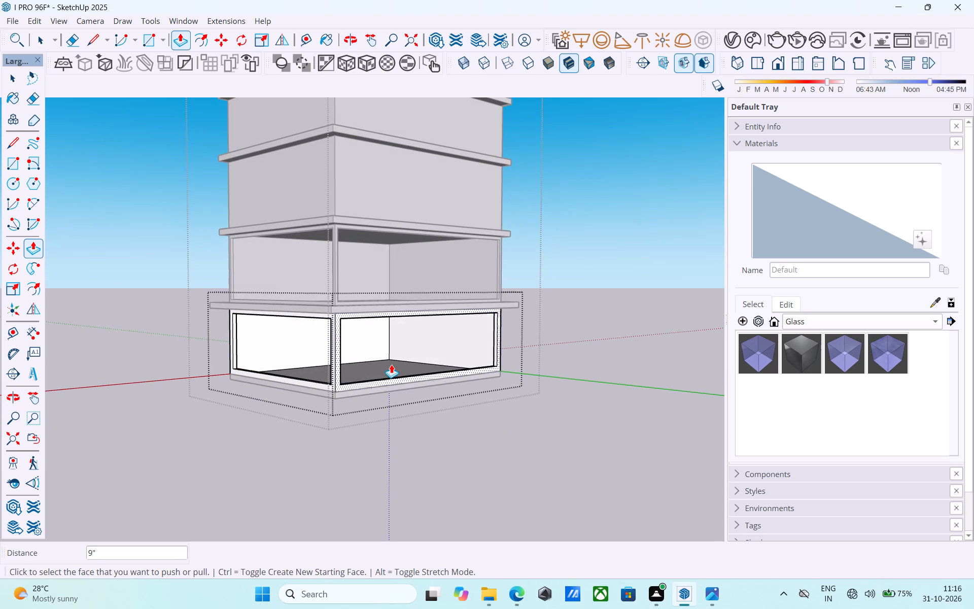
pyautogui.scroll(-2, 590, 319)
pyautogui.scroll(-3, 173, 304)
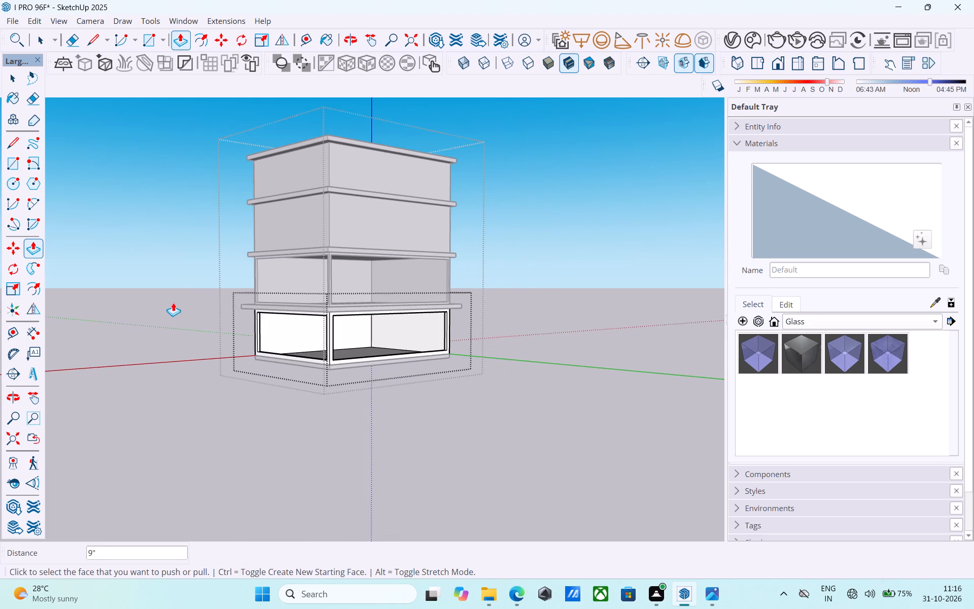
pyautogui.moveTo(173, 302); pyautogui.dragTo(210, 302, button='middle')
pyautogui.scroll(3, 352, 317)
pyautogui.scroll(2, 430, 241)
pyautogui.scroll(3, 365, 254)
pyautogui.moveTo(364, 272); pyautogui.dragTo(340, 238, button='middle')
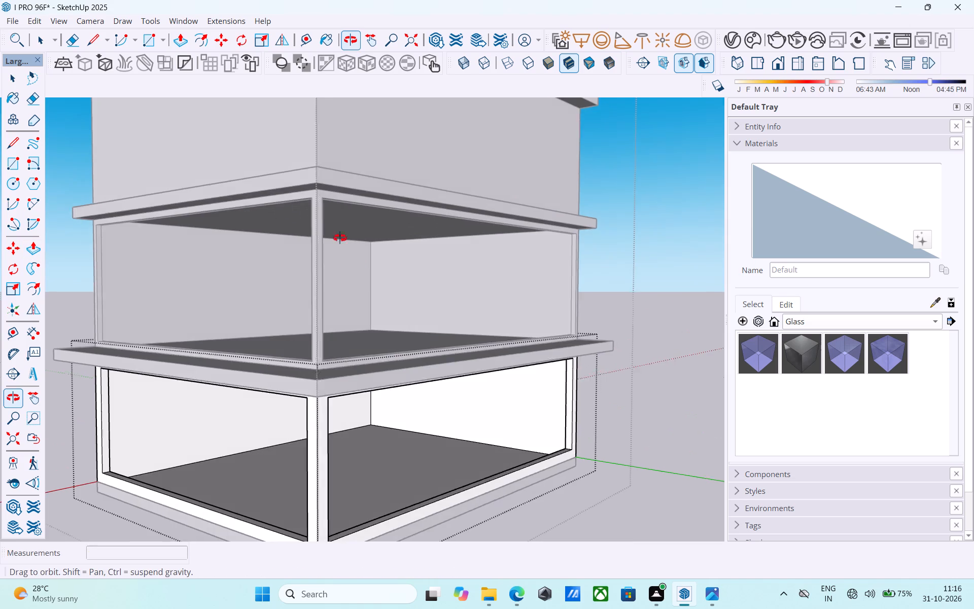
pyautogui.moveTo(340, 238); pyautogui.dragTo(356, 317, button='middle')
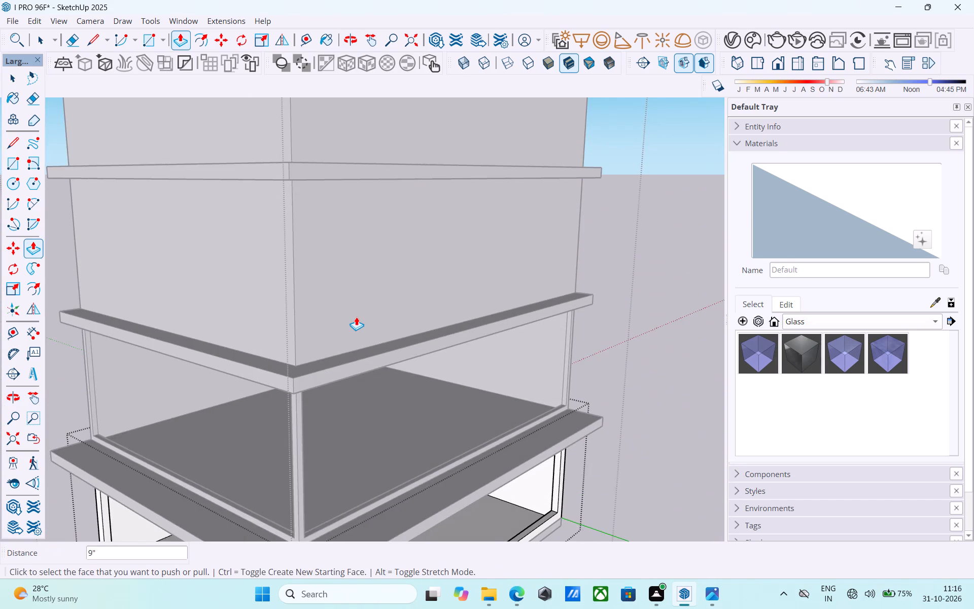
pyautogui.scroll(-6, 356, 317)
pyautogui.moveTo(356, 317); pyautogui.dragTo(351, 348, button='middle')
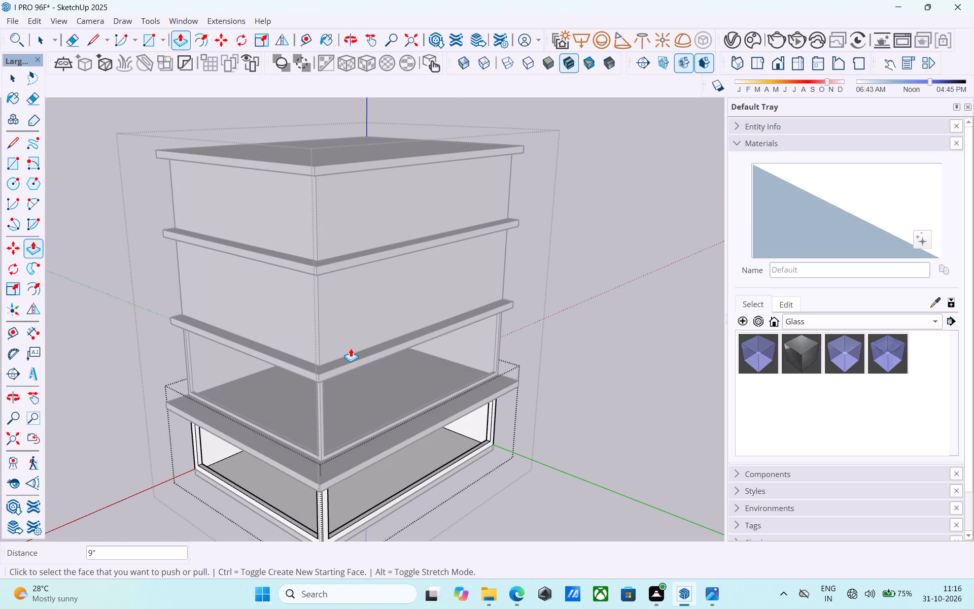
pyautogui.doubleClick(351, 348)
pyautogui.press('space')
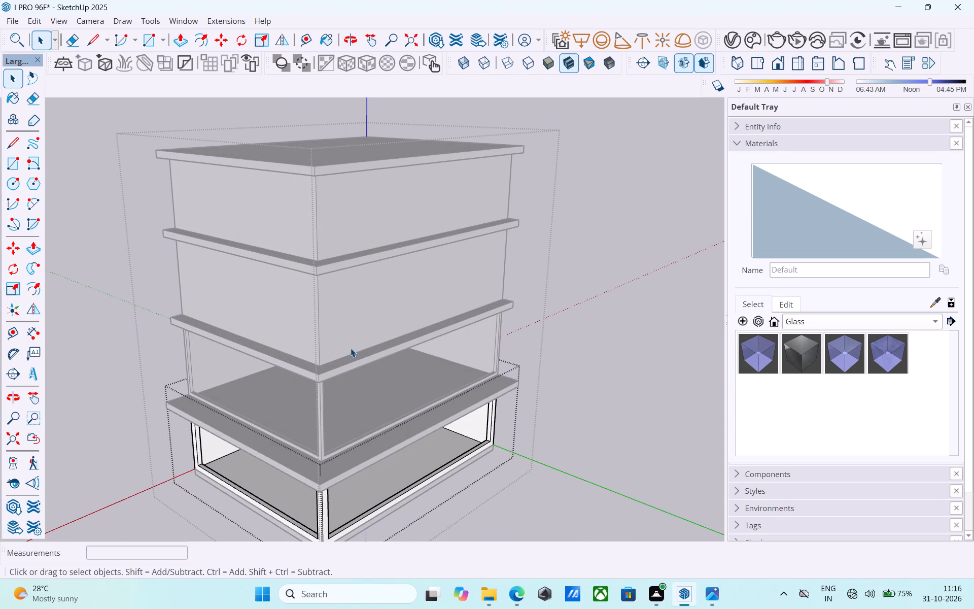
# Examine the projecting slab between the third and fourth storeys, including its corner edges and underside.
pyautogui.click(576, 346)
pyautogui.click(352, 360)
pyautogui.doubleClick(348, 349)
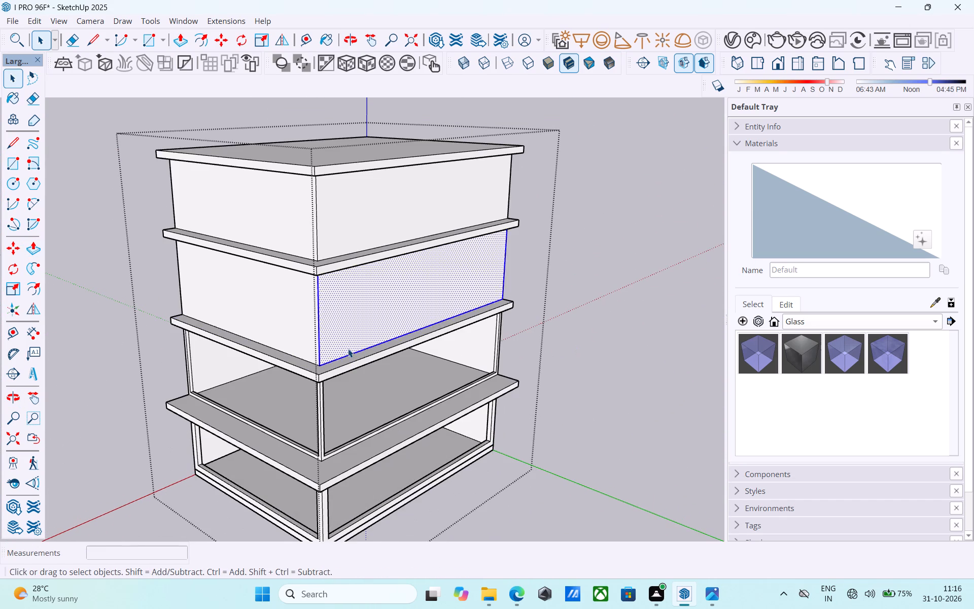
pyautogui.click(313, 325)
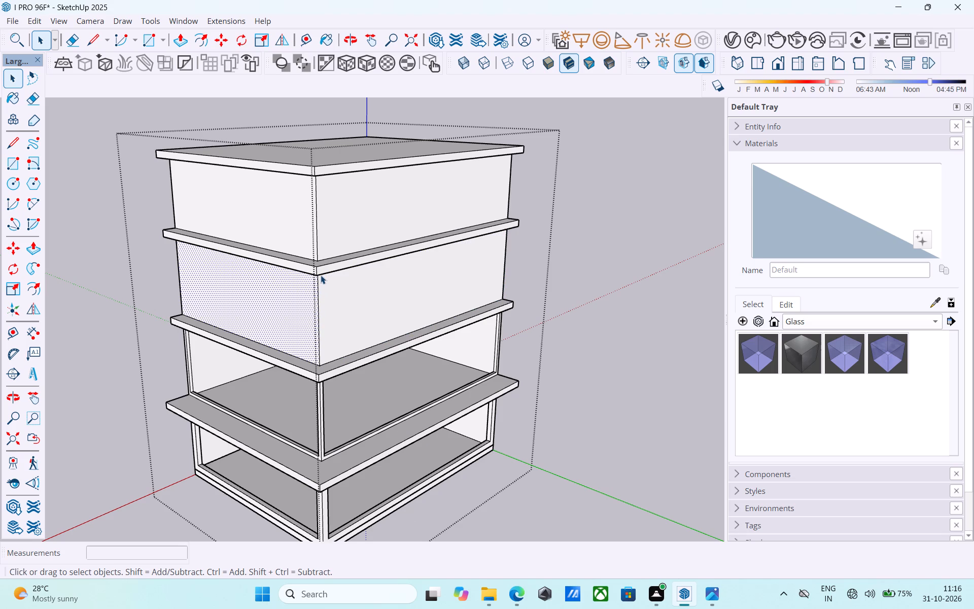
pyautogui.click(321, 275)
pyautogui.scroll(6, 312, 261)
pyautogui.rightClick(312, 261)
pyautogui.click(306, 223)
pyautogui.scroll(5, 345, 296)
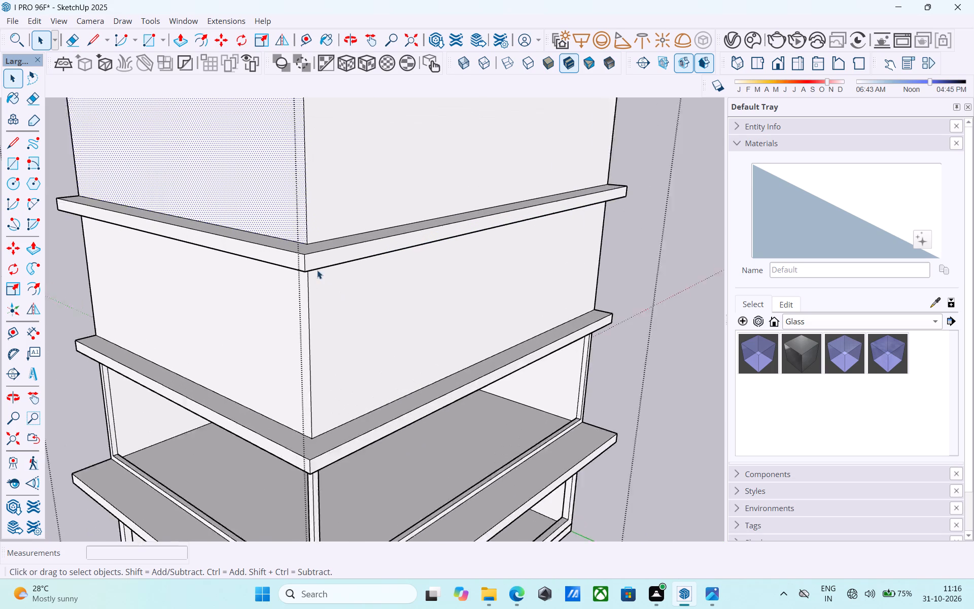
pyautogui.scroll(5, 317, 270)
pyautogui.click(301, 258)
pyautogui.click(302, 255)
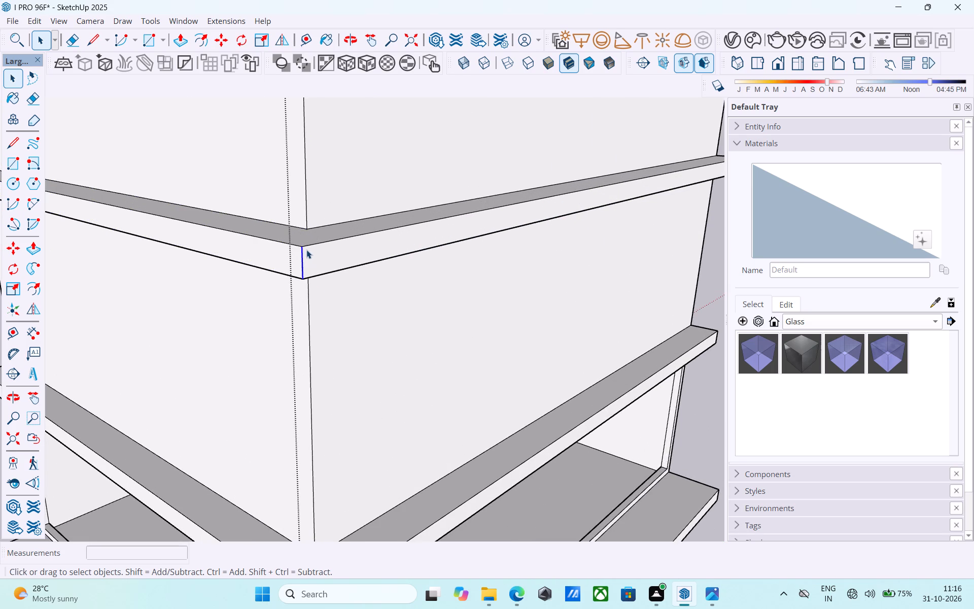
pyautogui.click(308, 245)
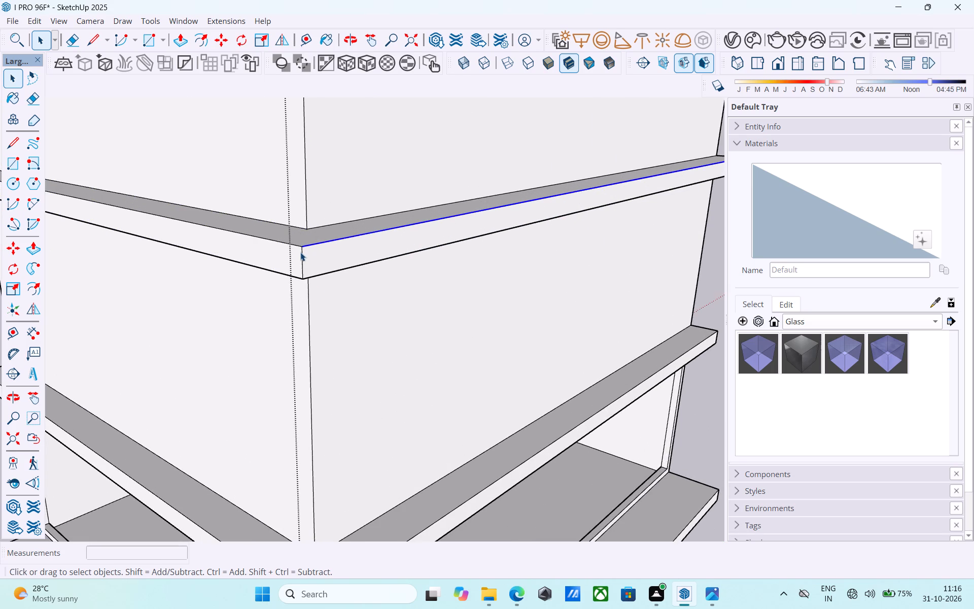
pyautogui.click(302, 253)
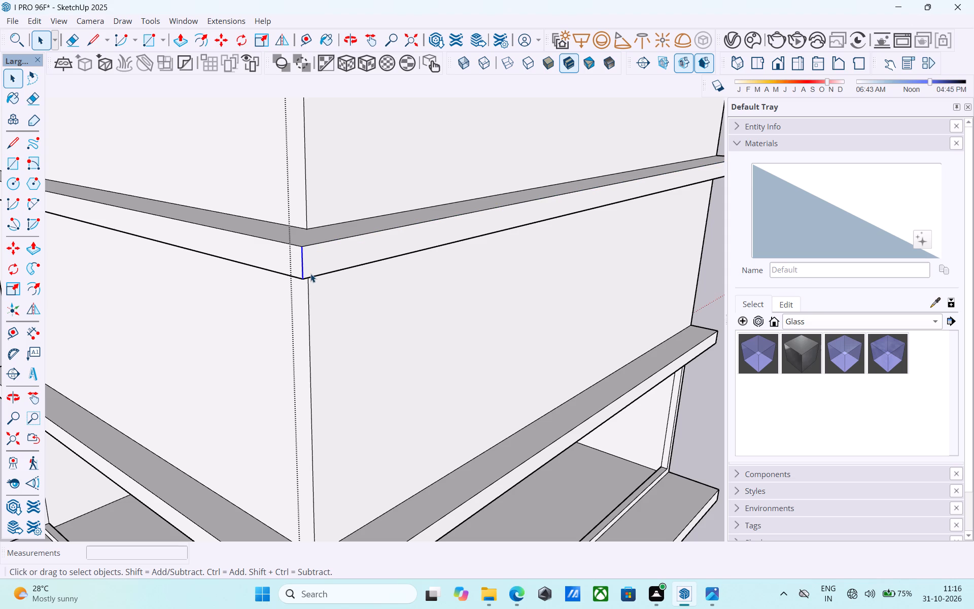
pyautogui.click(313, 276)
pyautogui.moveTo(319, 281); pyautogui.dragTo(316, 251, button='middle')
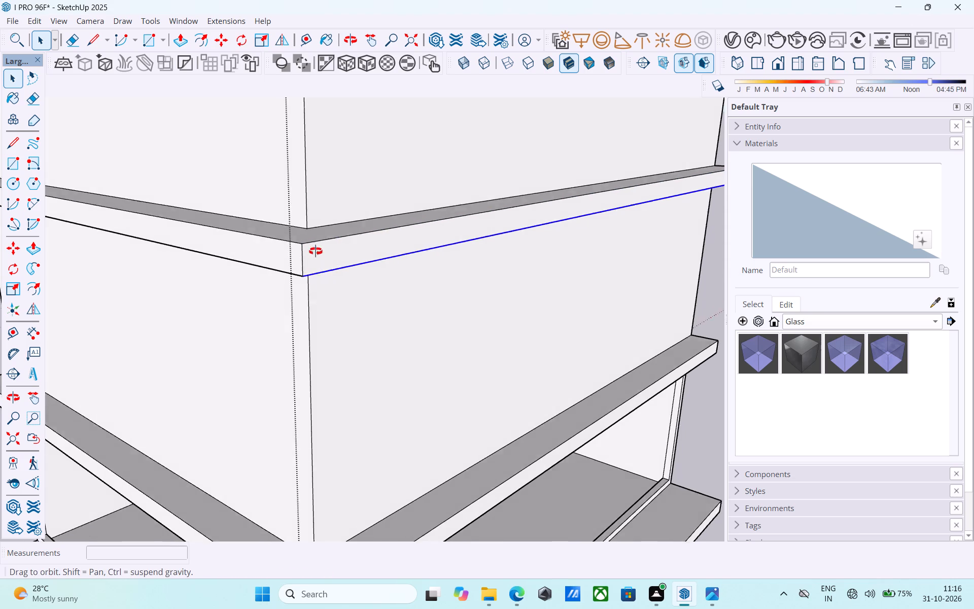
pyautogui.moveTo(316, 251); pyautogui.dragTo(290, 109, button='middle')
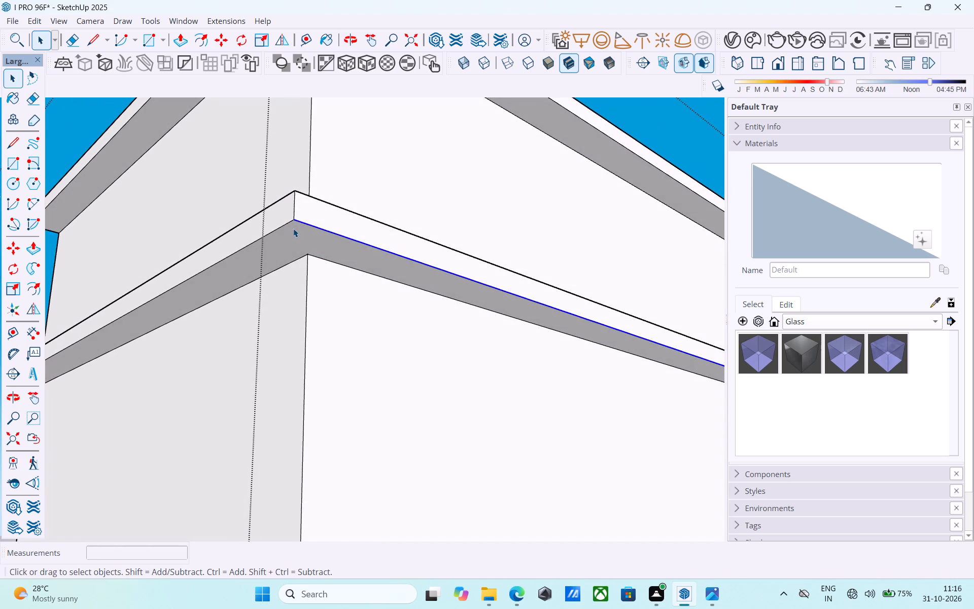
pyautogui.scroll(14, 293, 228)
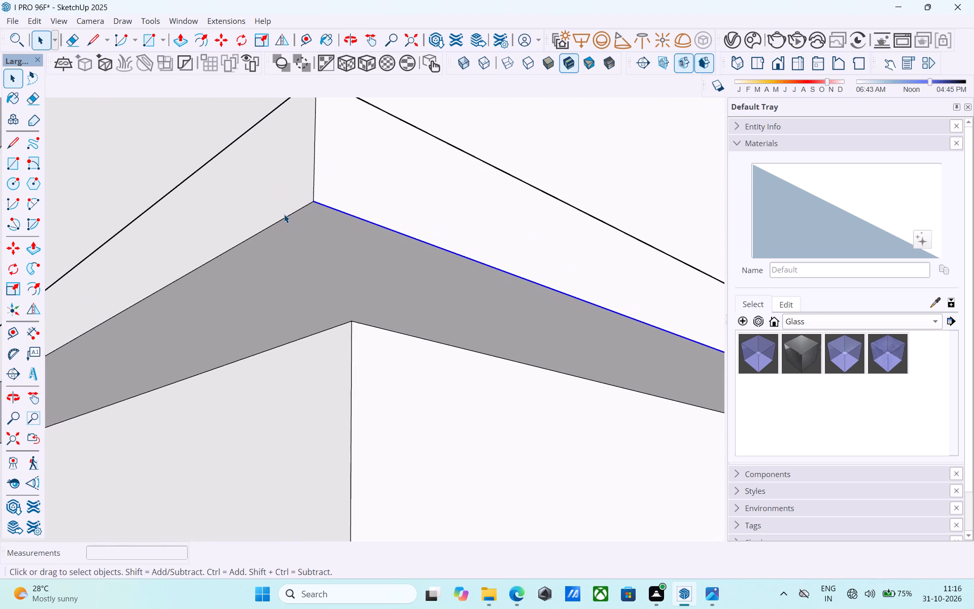
pyautogui.click(286, 218)
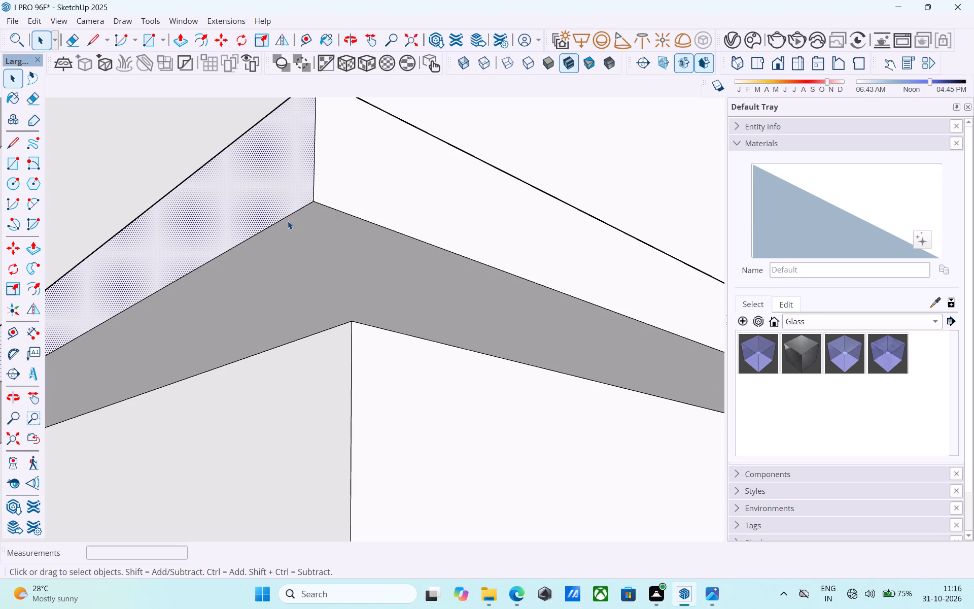
pyautogui.click(288, 221)
pyautogui.click(287, 216)
pyautogui.scroll(-18, 275, 196)
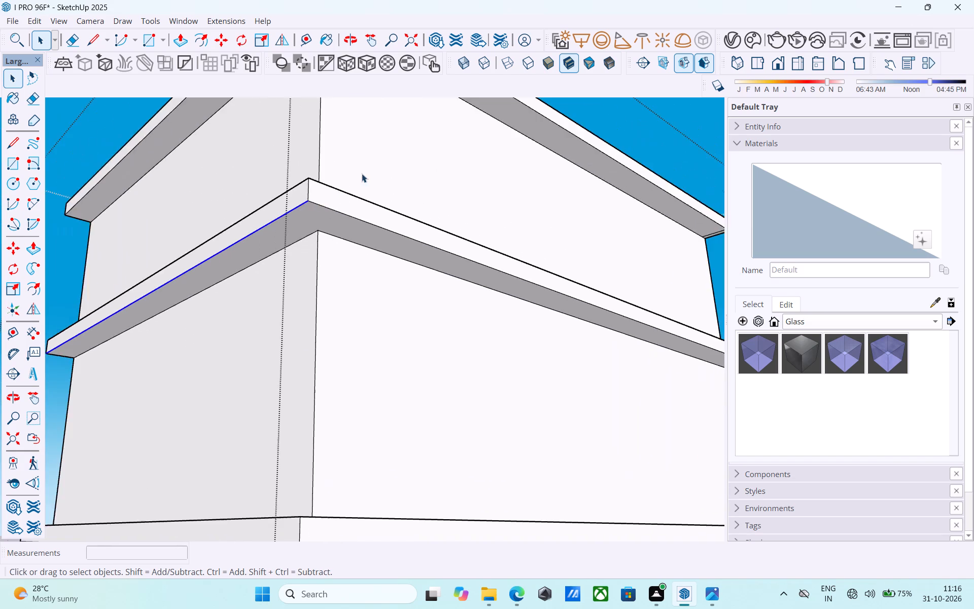
pyautogui.scroll(-12, 362, 174)
pyautogui.moveTo(361, 165); pyautogui.dragTo(384, 359, button='middle')
pyautogui.scroll(-8, 390, 274)
pyautogui.moveTo(367, 362); pyautogui.dragTo(361, 262, button='middle')
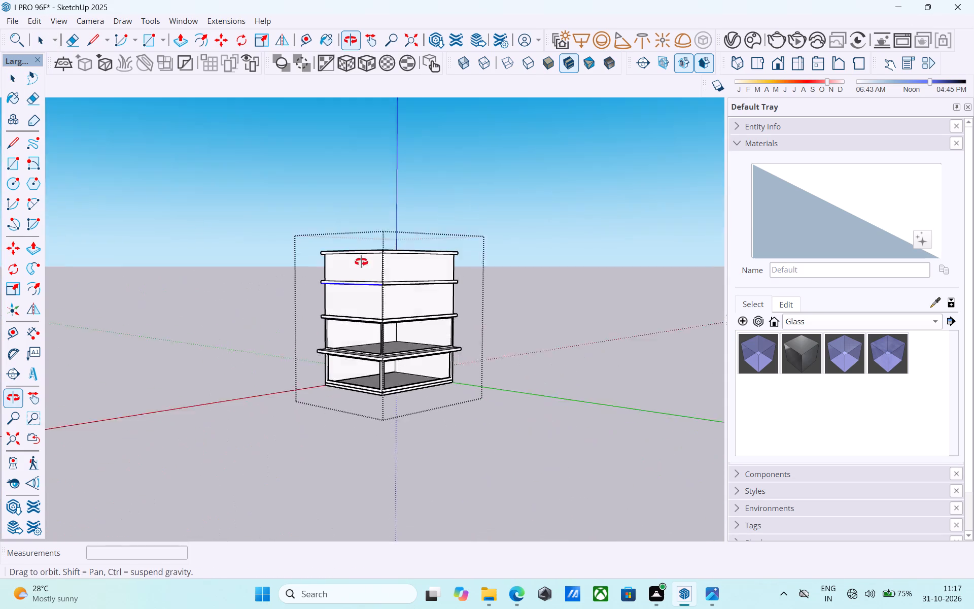
pyautogui.moveTo(361, 262); pyautogui.dragTo(360, 254, button='middle')
pyautogui.scroll(6, 358, 248)
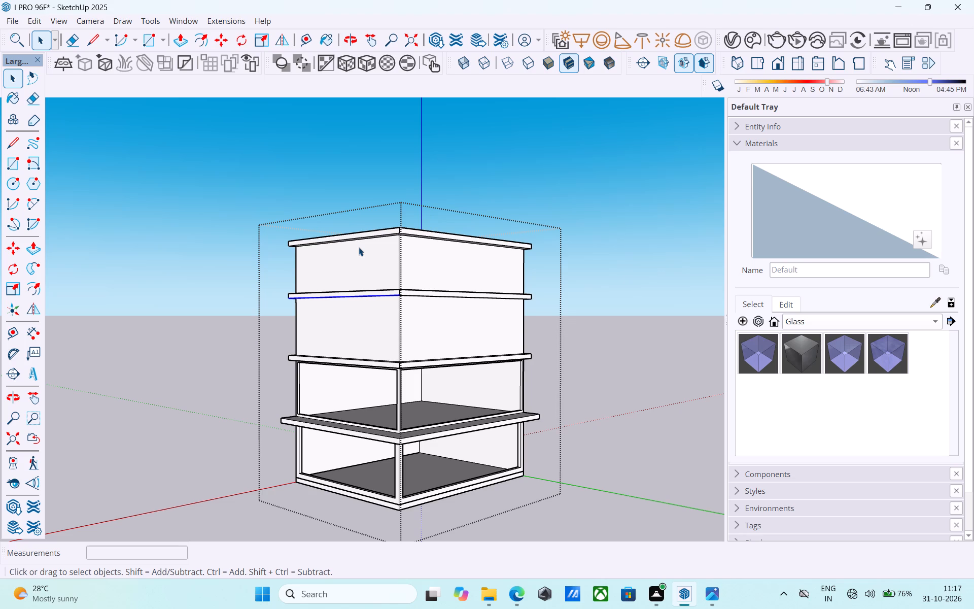
pyautogui.moveTo(423, 259); pyautogui.dragTo(413, 247, button='middle')
pyautogui.click(498, 184)
# Push/Pull the undersides of the second storey's frame heads 1' down on both adjoining open sides.
pyautogui.moveTo(378, 325); pyautogui.dragTo(417, 178, button='middle')
pyautogui.scroll(3, 420, 222)
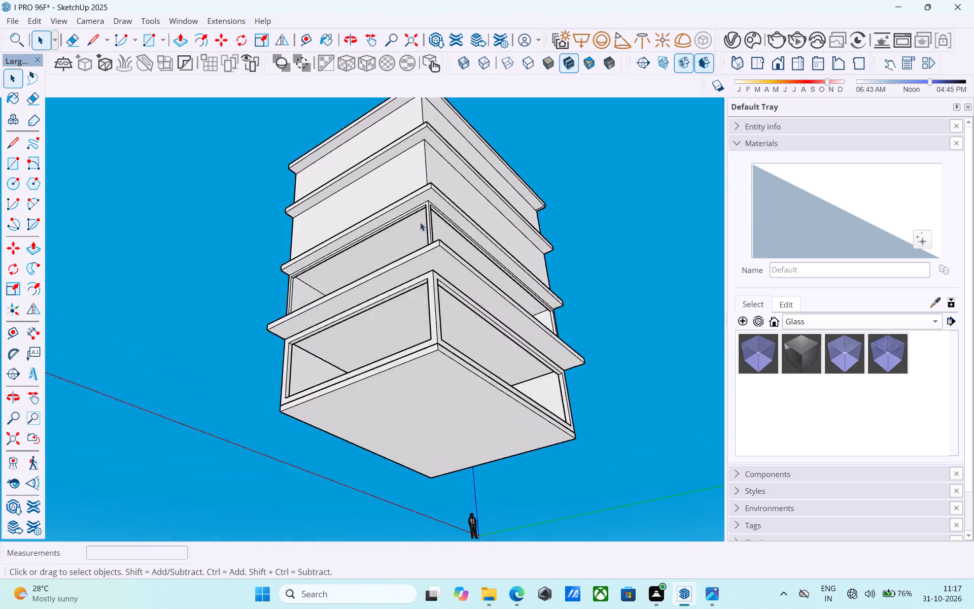
pyautogui.scroll(15, 420, 222)
pyautogui.click(423, 208)
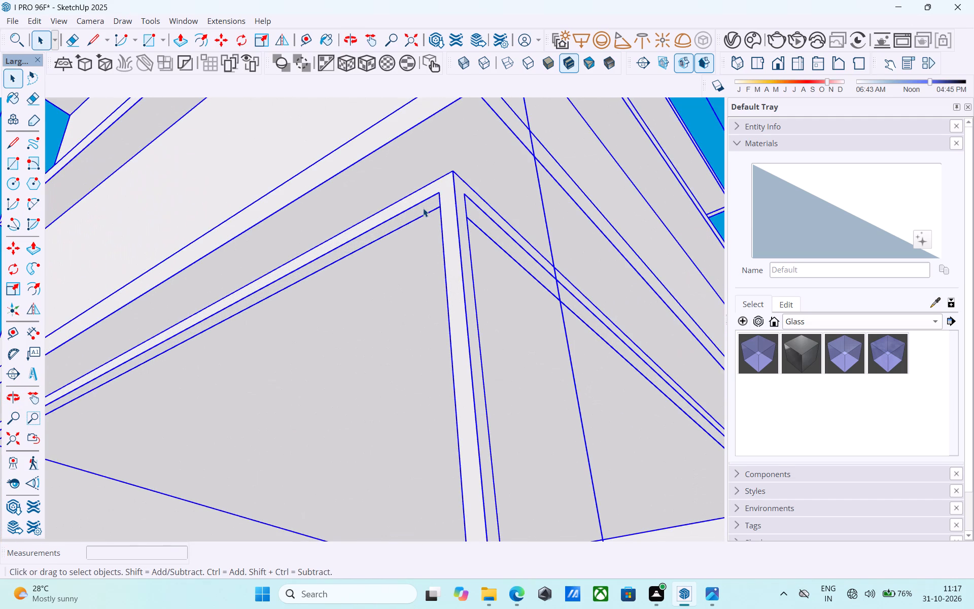
pyautogui.scroll(1, 451, 217)
pyautogui.doubleClick(445, 209)
pyautogui.click(427, 202)
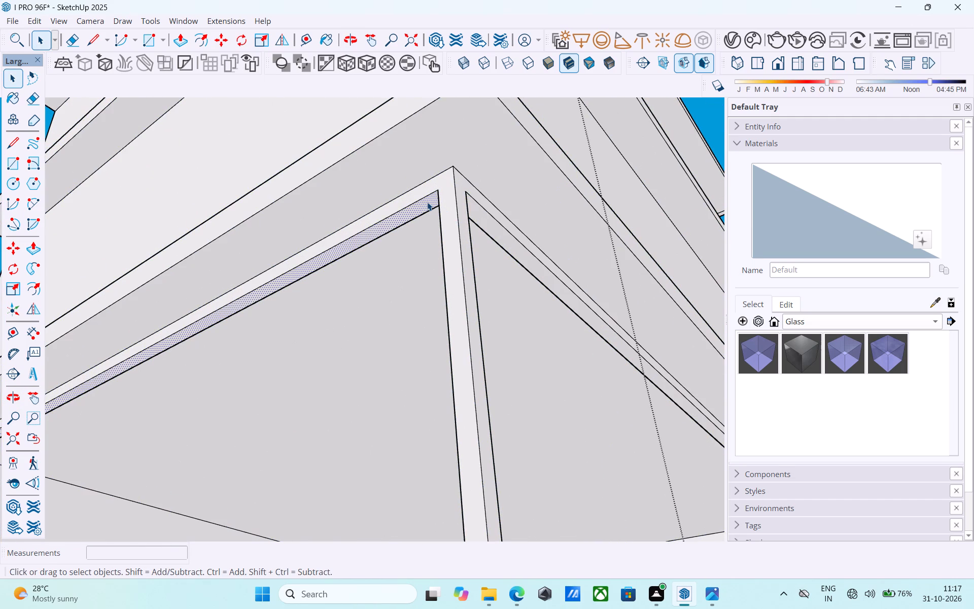
pyautogui.press('p')
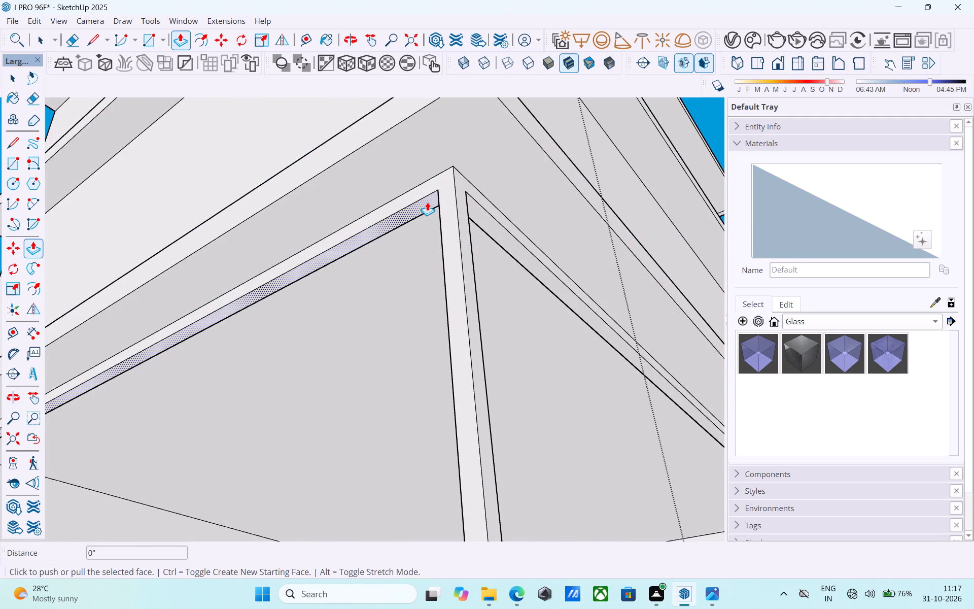
pyautogui.click(427, 202)
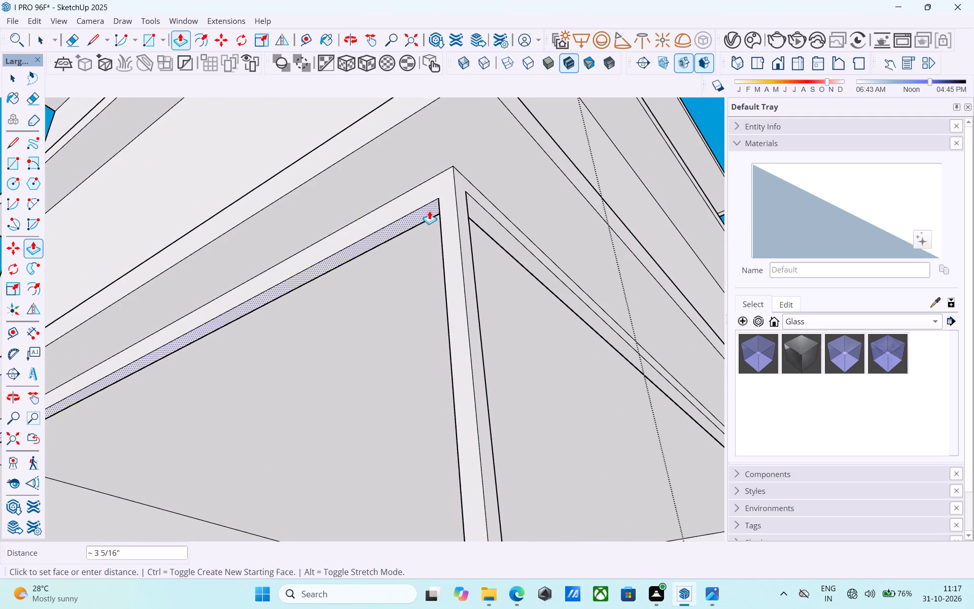
pyautogui.write("1'")
pyautogui.press('Return')
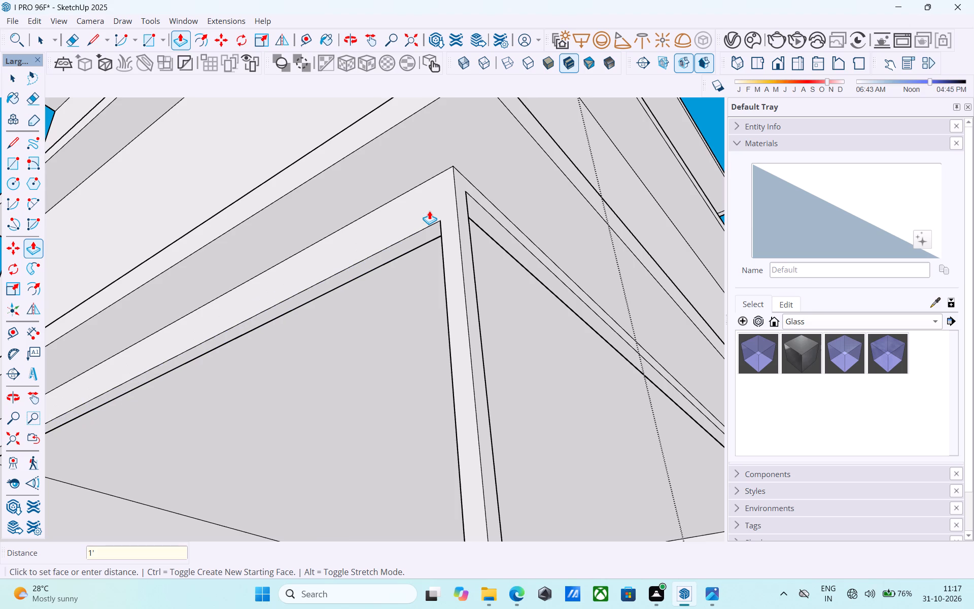
pyautogui.doubleClick(495, 227)
# Open the ground storey's group and Push/Pull the underside of one opening's head down by the same 1'.
pyautogui.scroll(-10, 464, 208)
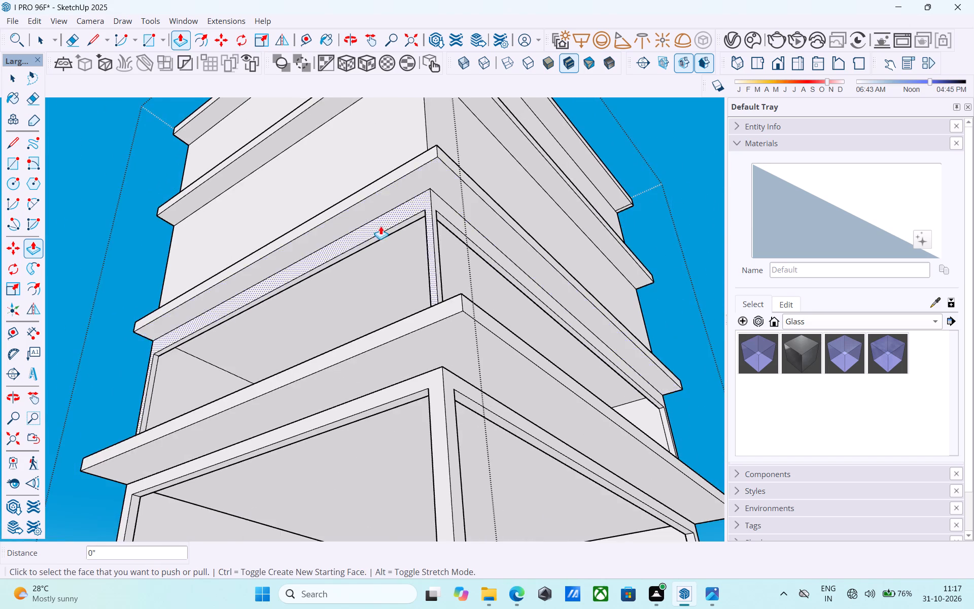
pyautogui.scroll(-3, 380, 226)
pyautogui.scroll(11, 406, 353)
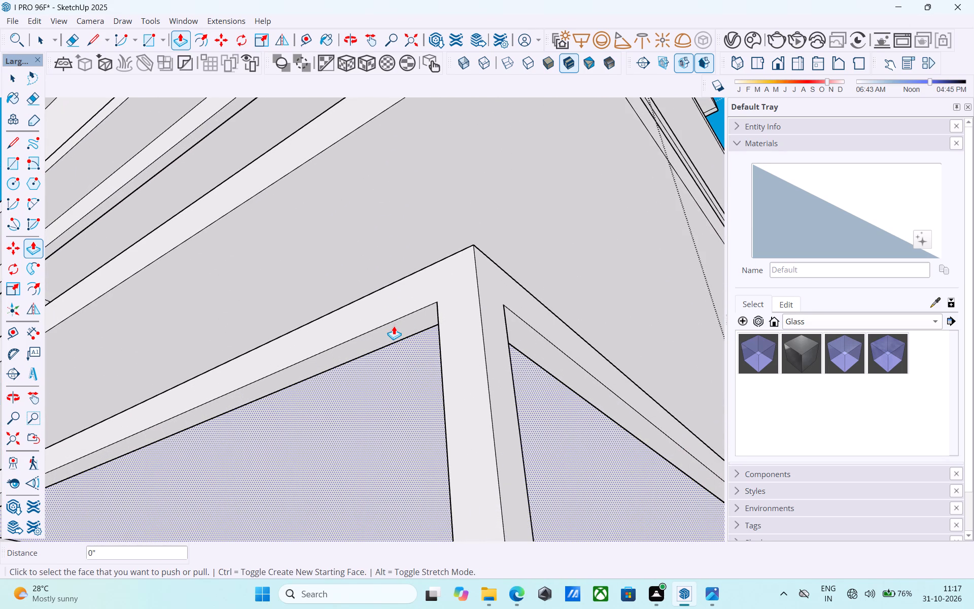
pyautogui.moveTo(390, 312); pyautogui.dragTo(168, 335, button='middle')
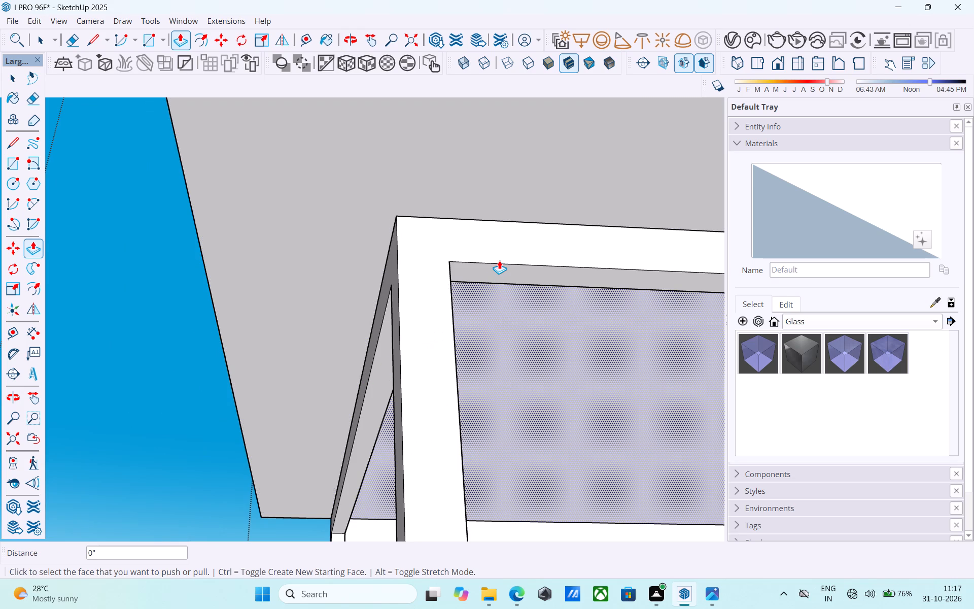
pyautogui.press('space')
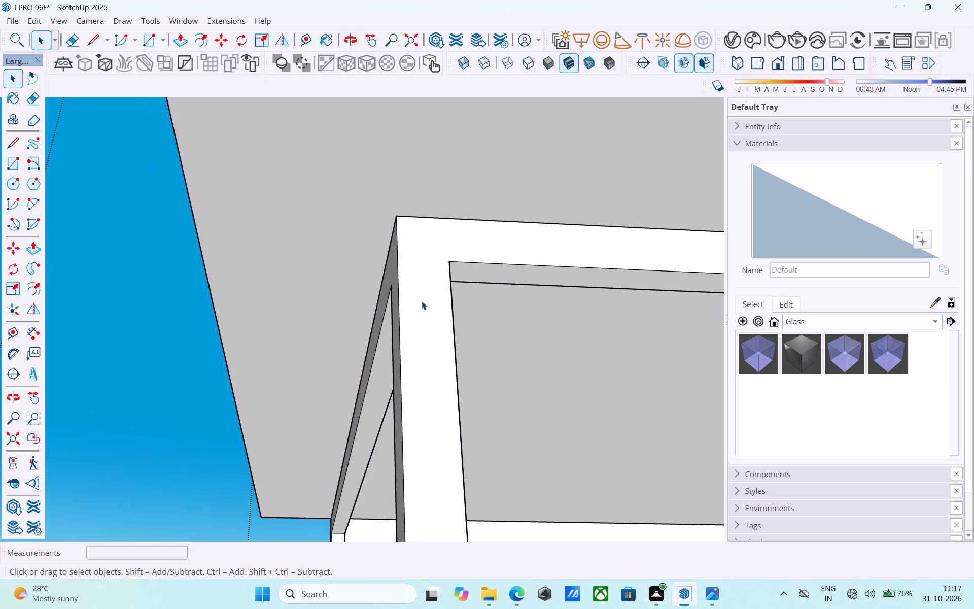
pyautogui.click(422, 301)
pyautogui.doubleClick(489, 266)
pyautogui.click(486, 268)
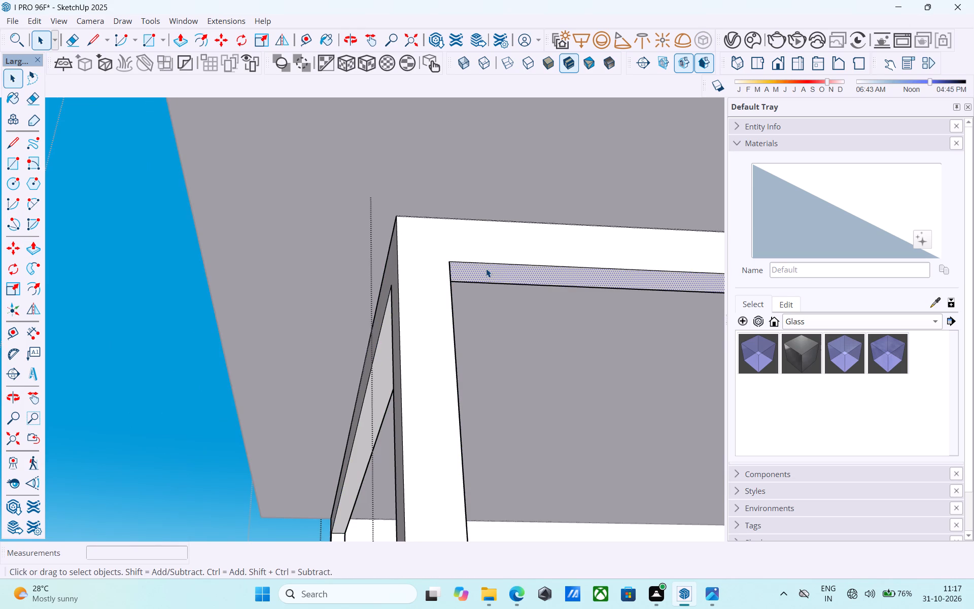
pyautogui.press('p')
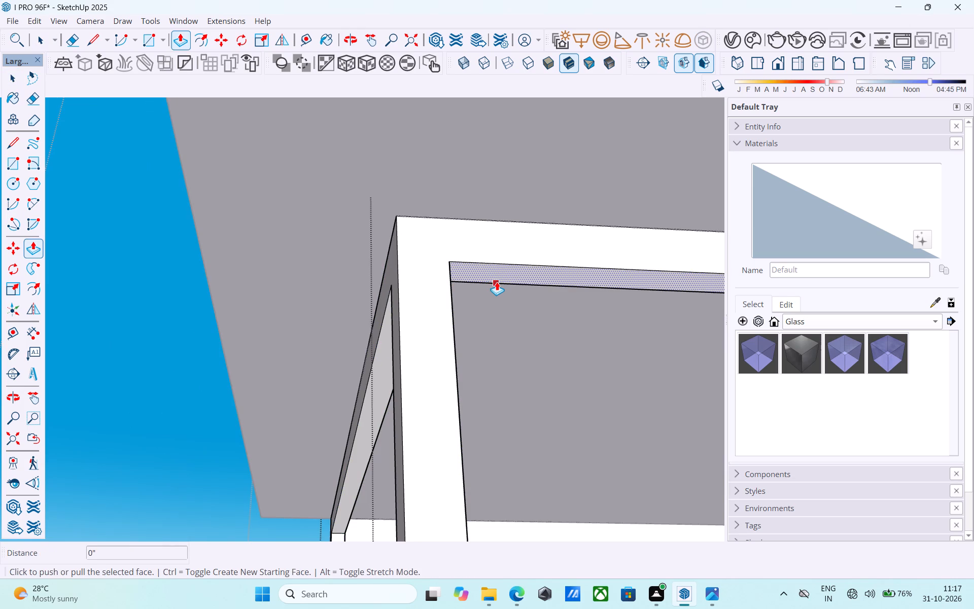
pyautogui.doubleClick(496, 281)
# Push/Pull the underside of the ground storey's adjoining opening head down by the same 1'.
pyautogui.moveTo(346, 380); pyautogui.dragTo(440, 361, button='middle')
pyautogui.scroll(3, 439, 356)
pyautogui.press('space')
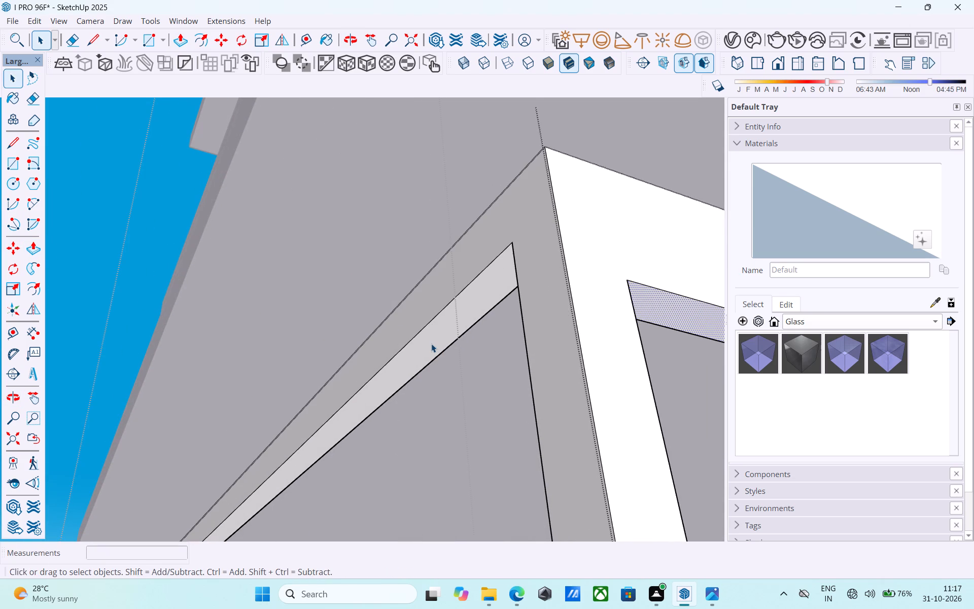
pyautogui.click(431, 344)
pyautogui.press('p')
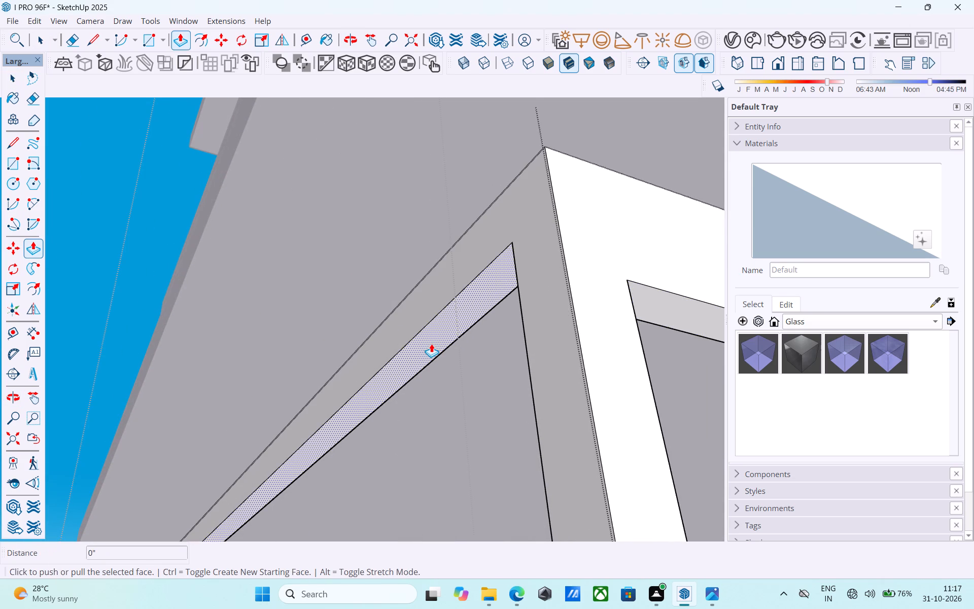
pyautogui.doubleClick(431, 344)
pyautogui.scroll(-16, 415, 317)
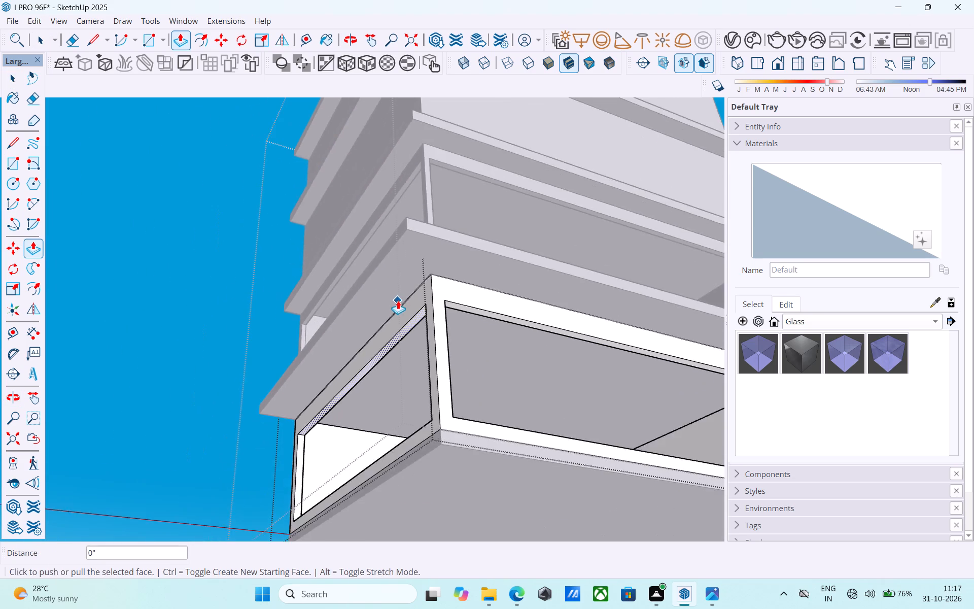
# Examine the ground storey's deepened opening heads and its remaining closed side from around and below the building.
pyautogui.scroll(-3, 398, 300)
pyautogui.moveTo(395, 317); pyautogui.dragTo(406, 426, button='middle')
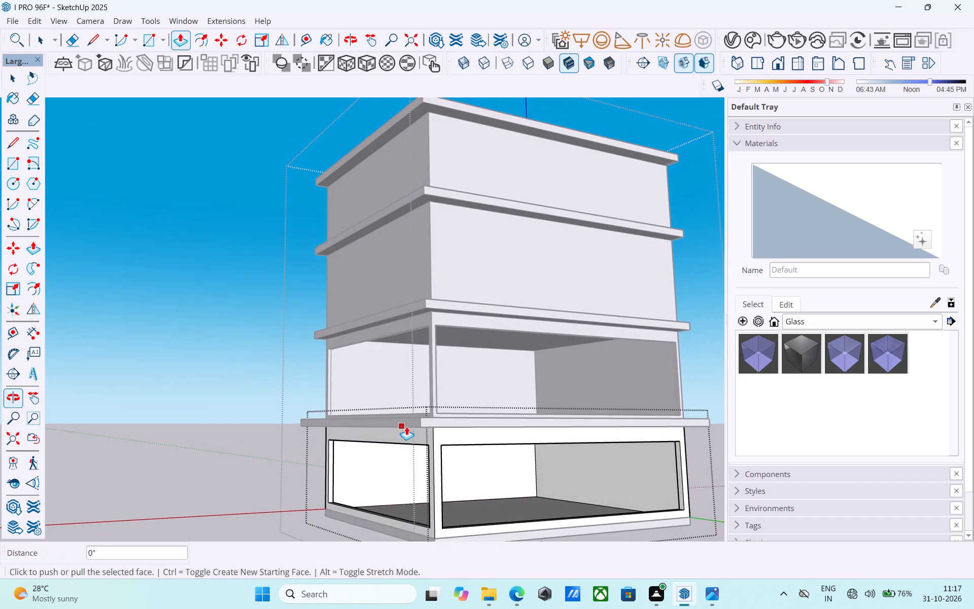
pyautogui.moveTo(411, 425); pyautogui.dragTo(683, 444, button='middle')
pyautogui.scroll(9, 619, 398)
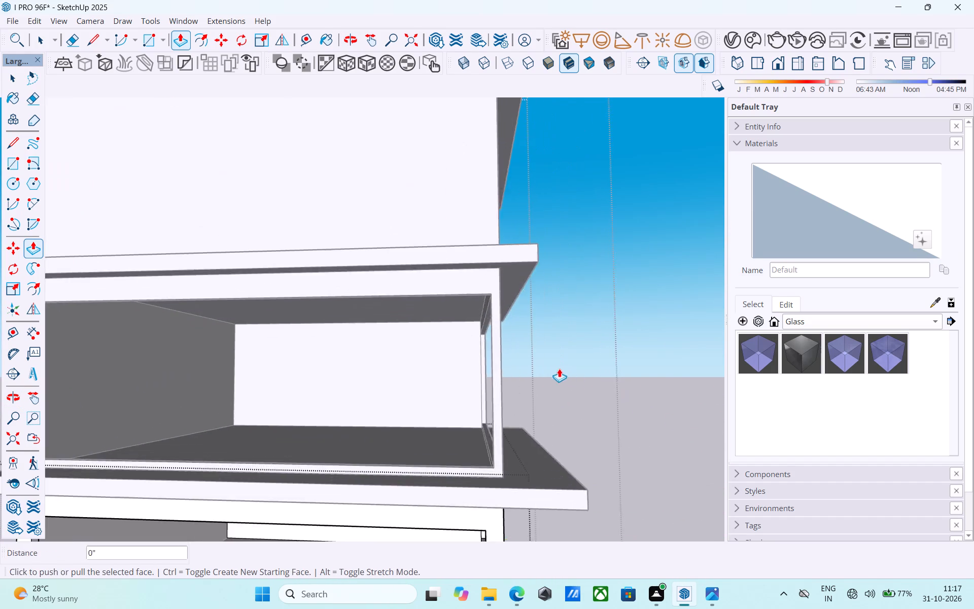
pyautogui.scroll(2, 559, 368)
pyautogui.moveTo(556, 374); pyautogui.dragTo(513, 363, button='middle')
pyautogui.scroll(-6, 521, 325)
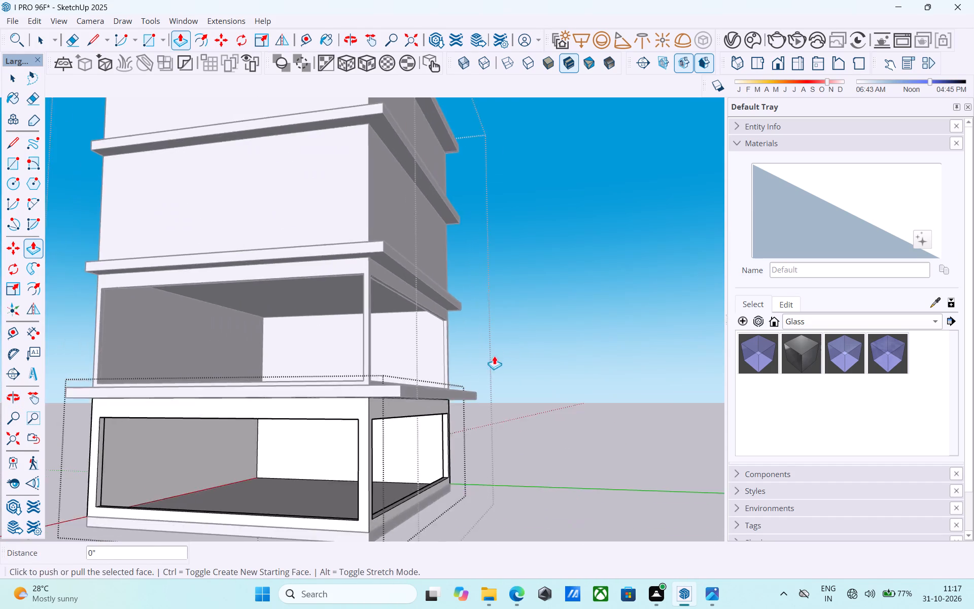
pyautogui.moveTo(494, 356); pyautogui.dragTo(751, 401, button='middle')
pyautogui.scroll(-5, 511, 230)
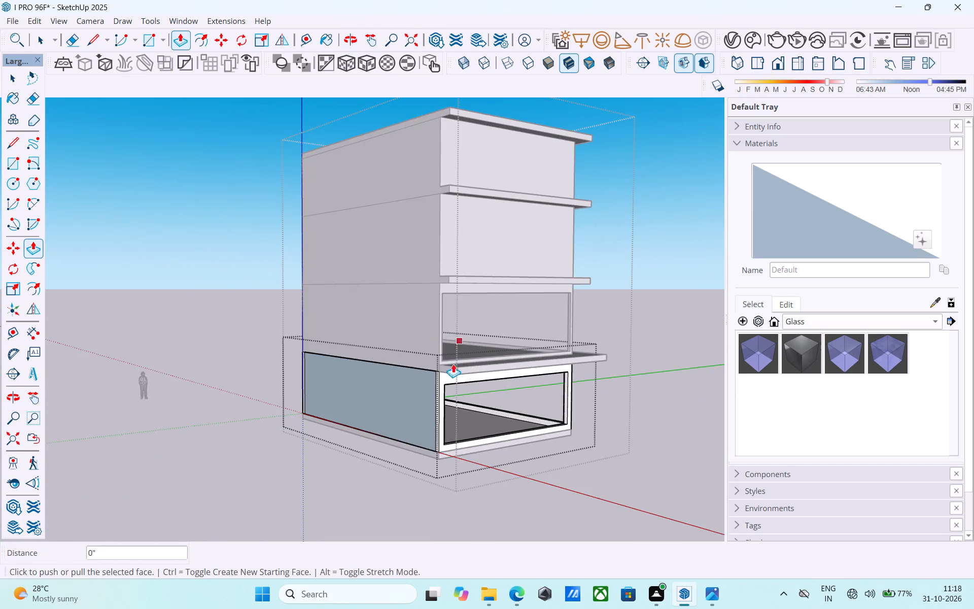
pyautogui.moveTo(444, 379); pyautogui.dragTo(393, 296, button='middle')
pyautogui.scroll(8, 345, 330)
pyautogui.moveTo(329, 348); pyautogui.dragTo(324, 355, button='middle')
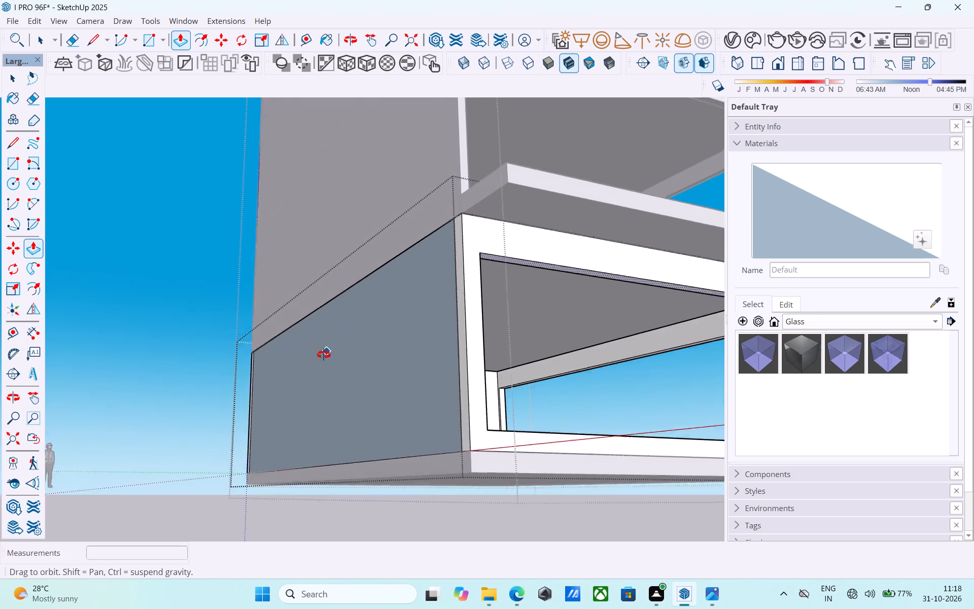
pyautogui.moveTo(324, 355); pyautogui.dragTo(288, 378, button='middle')
pyautogui.scroll(5, 259, 387)
pyautogui.scroll(-4, 259, 384)
pyautogui.moveTo(167, 372); pyautogui.dragTo(34, 376, button='middle')
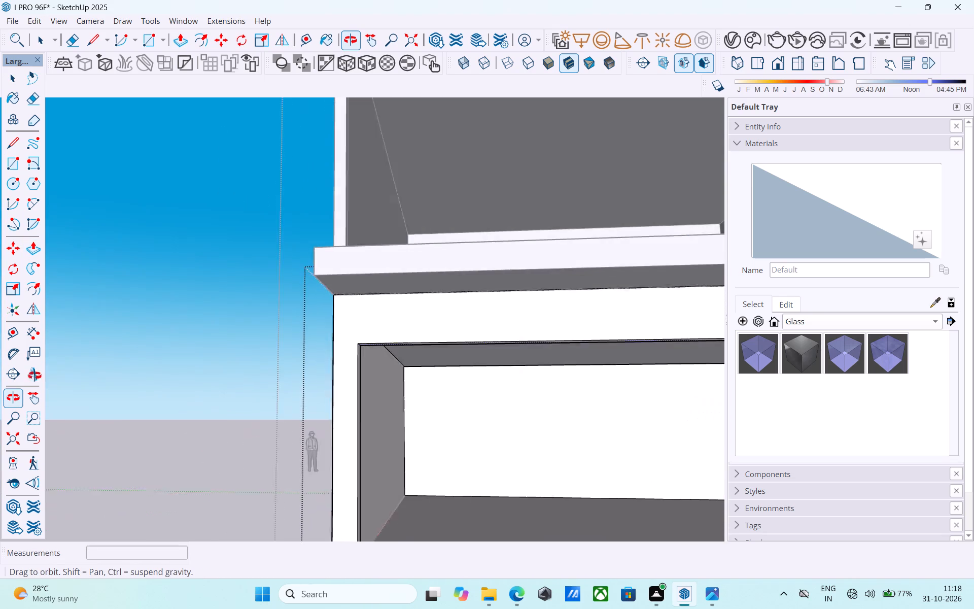
pyautogui.moveTo(34, 376); pyautogui.dragTo(434, 313, button='middle')
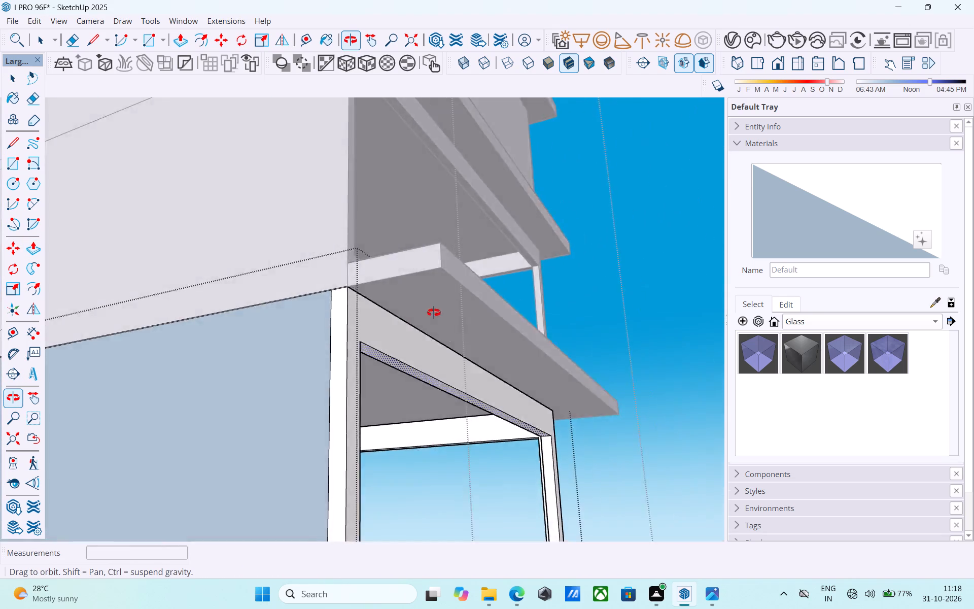
pyautogui.moveTo(434, 313); pyautogui.dragTo(39, 318, button='middle')
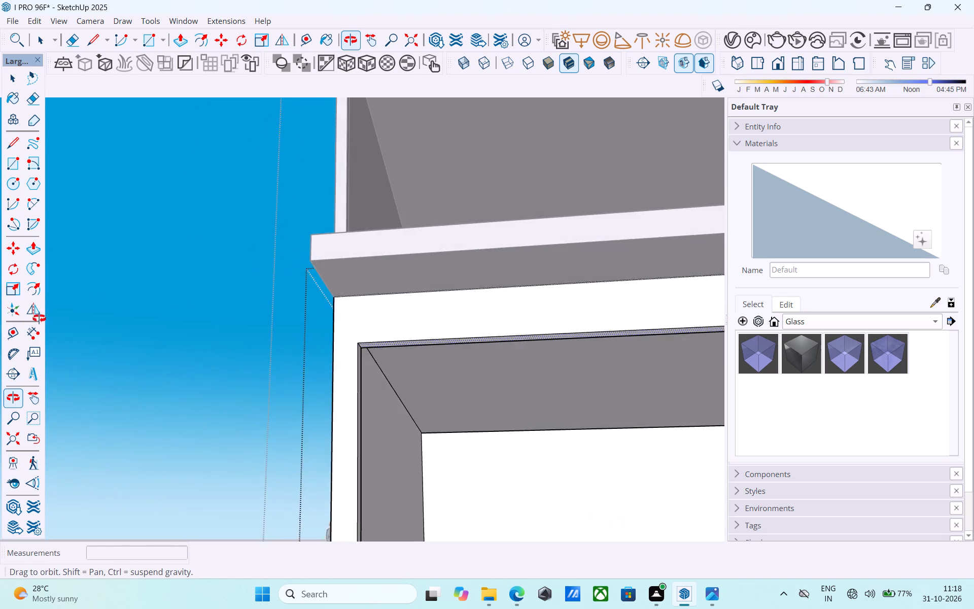
pyautogui.moveTo(39, 318); pyautogui.dragTo(66, 293, button='middle')
pyautogui.scroll(-7, 256, 142)
pyautogui.moveTo(269, 178); pyautogui.dragTo(294, 287, button='middle')
pyautogui.scroll(3, 294, 287)
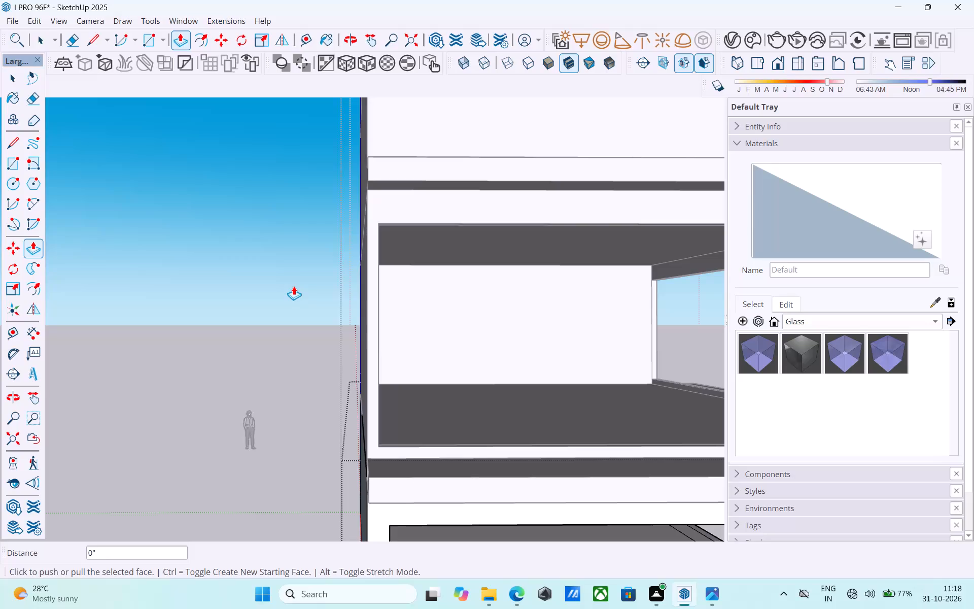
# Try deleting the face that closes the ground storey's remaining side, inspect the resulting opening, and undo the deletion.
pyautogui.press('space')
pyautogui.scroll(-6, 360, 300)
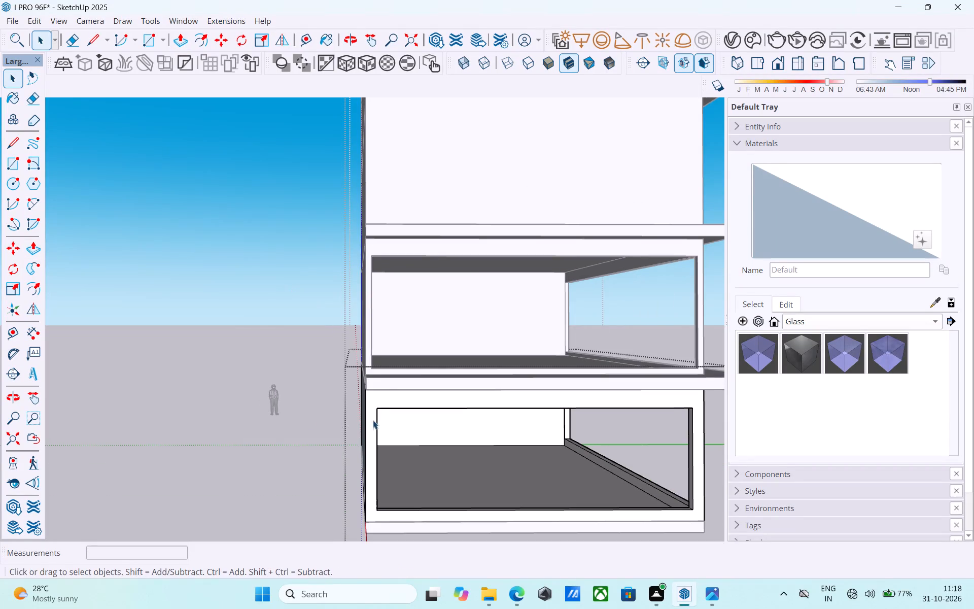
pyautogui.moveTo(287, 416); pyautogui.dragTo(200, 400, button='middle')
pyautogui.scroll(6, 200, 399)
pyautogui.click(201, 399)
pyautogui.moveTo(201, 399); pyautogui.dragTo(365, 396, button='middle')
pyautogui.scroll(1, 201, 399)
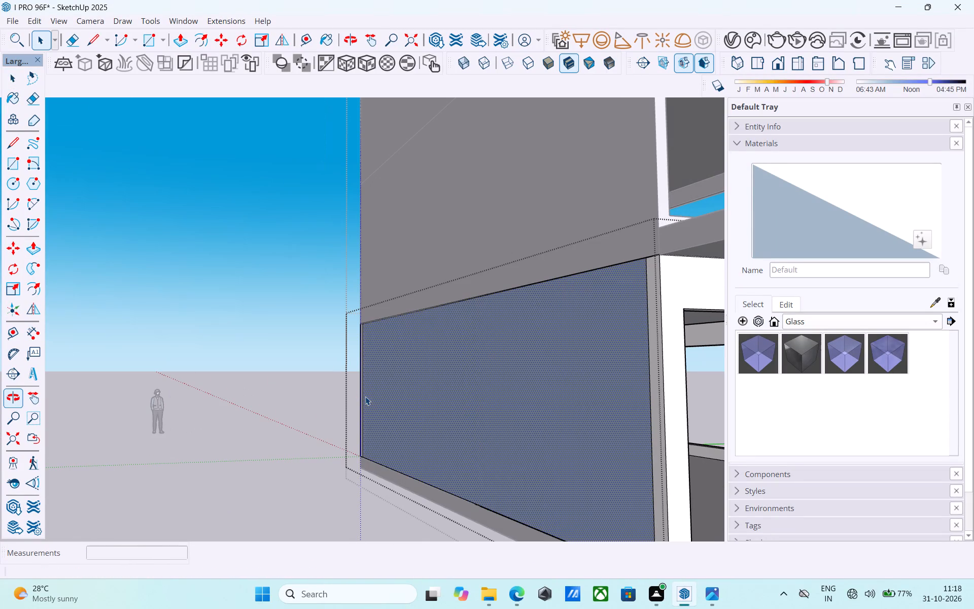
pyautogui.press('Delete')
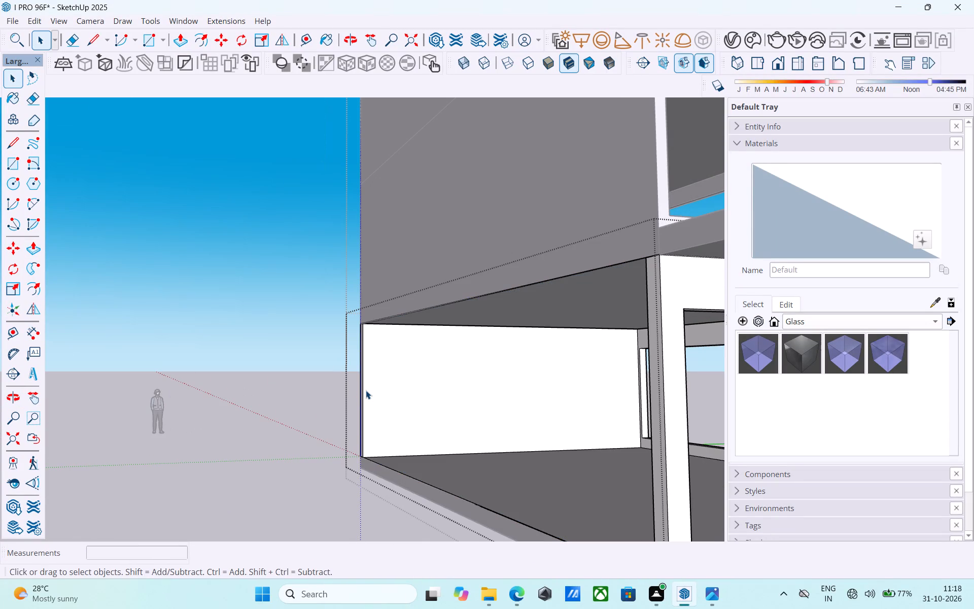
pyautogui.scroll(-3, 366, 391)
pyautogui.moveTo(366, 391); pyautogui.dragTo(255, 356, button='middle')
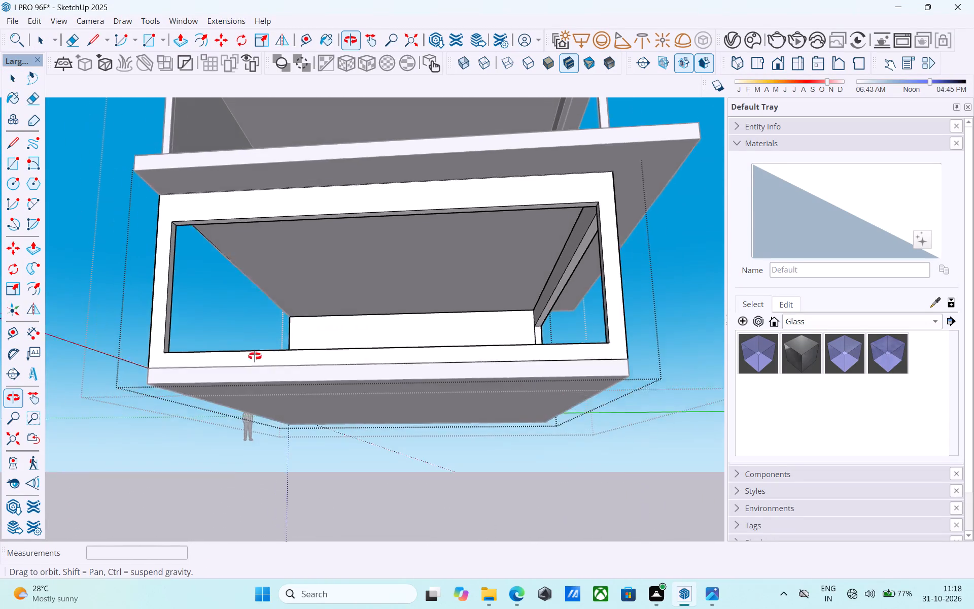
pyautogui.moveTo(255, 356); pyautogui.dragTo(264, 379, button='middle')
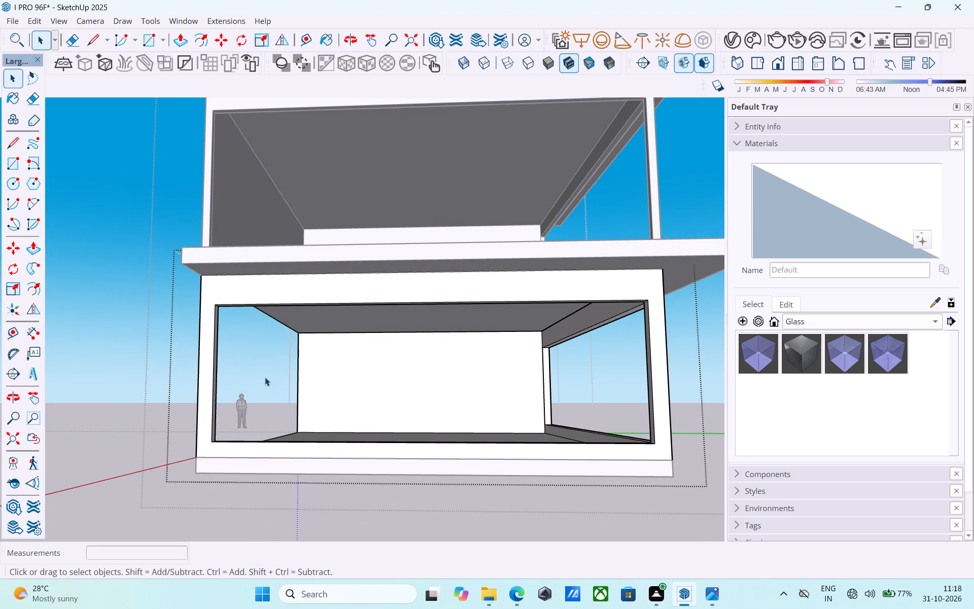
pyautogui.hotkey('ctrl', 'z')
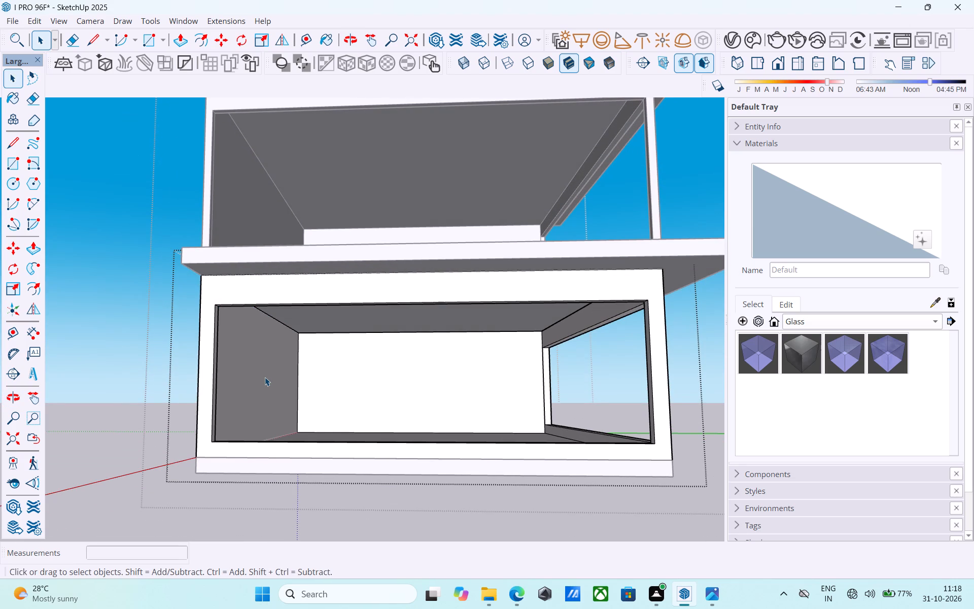
# Delete the thin face closing the ground storey's side next to the framed opening.
pyautogui.click(272, 404)
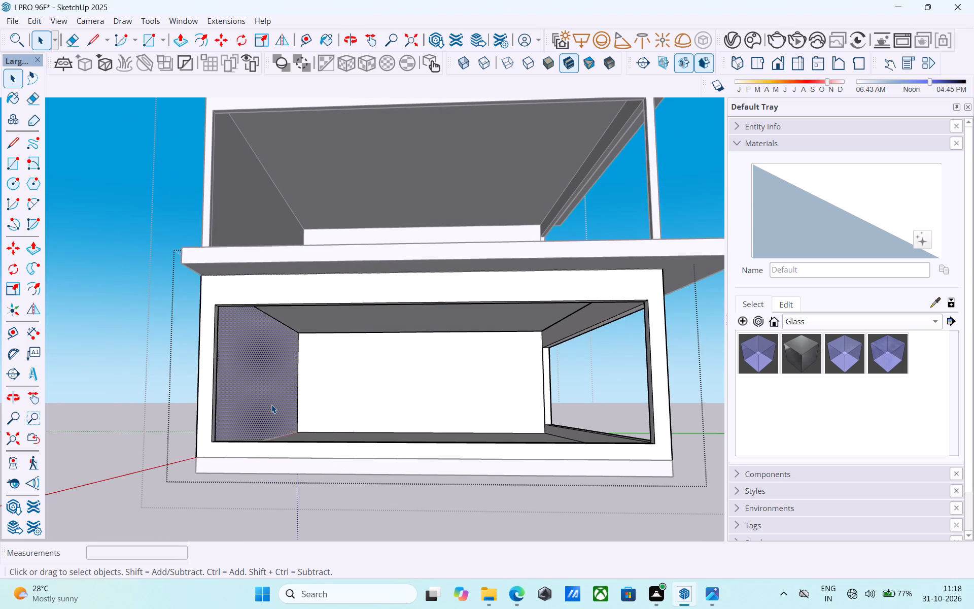
pyautogui.press('Delete')
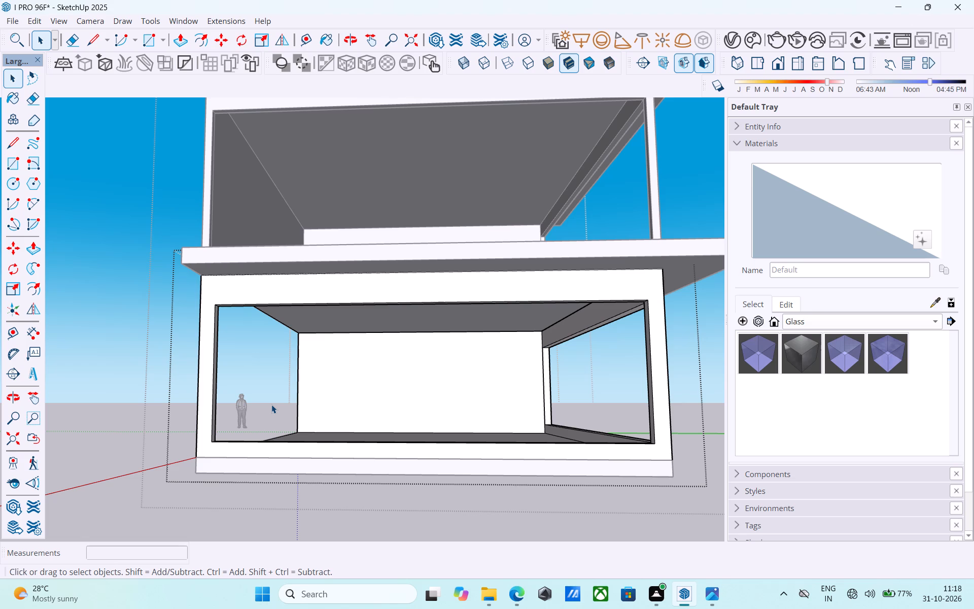
# Examine the ground storey's open side, its end wall and its frame from outside and through the opening.
pyautogui.scroll(-5, 262, 368)
pyautogui.press('space')
pyautogui.moveTo(258, 369); pyautogui.dragTo(222, 352, button='middle')
pyautogui.moveTo(227, 353); pyautogui.dragTo(317, 322, button='middle')
pyautogui.scroll(9, 378, 341)
pyautogui.keyDown('shift'); pyautogui.moveTo(378, 331); pyautogui.dragTo(326, 323, button='middle'); pyautogui.keyUp('shift')
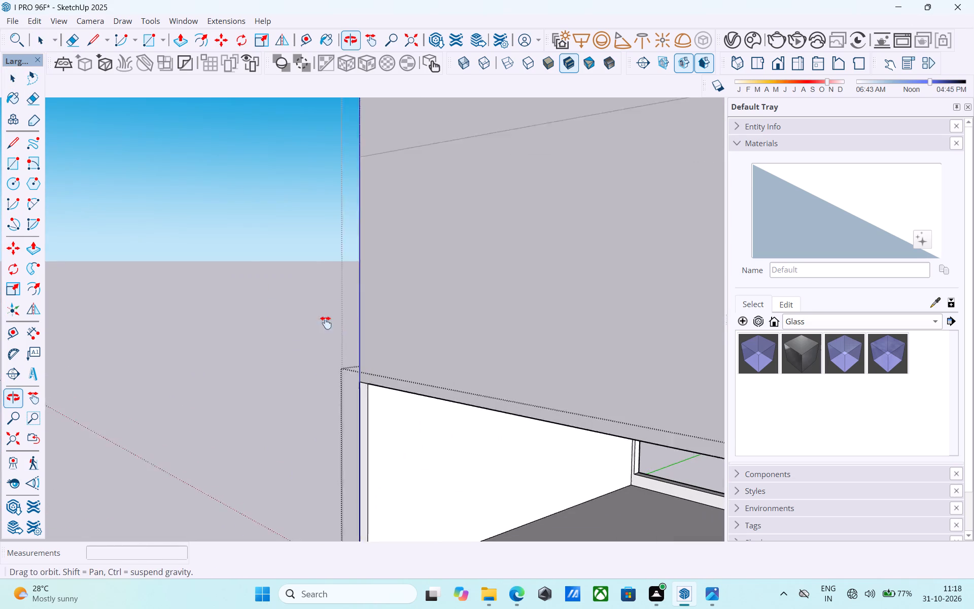
pyautogui.keyDown('shift'); pyautogui.moveTo(326, 323); pyautogui.dragTo(51, 224, button='middle'); pyautogui.keyUp('shift')
pyautogui.scroll(-5, 56, 225)
pyautogui.keyDown('shift'); pyautogui.moveTo(81, 262); pyautogui.dragTo(137, 210, button='middle'); pyautogui.keyUp('shift')
pyautogui.scroll(-9, 142, 209)
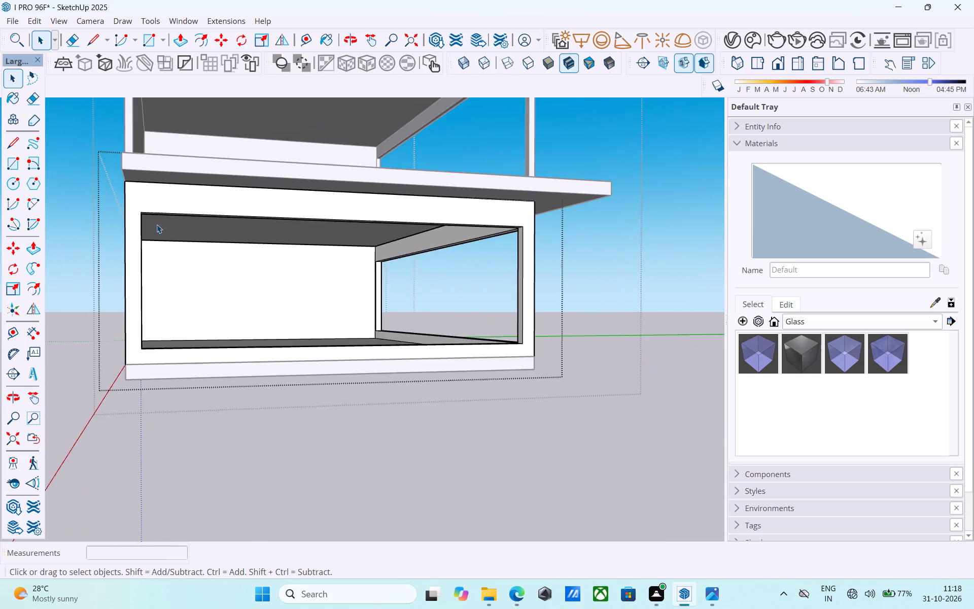
pyautogui.scroll(-6, 157, 224)
pyautogui.moveTo(170, 253); pyautogui.dragTo(143, 263, button='middle')
pyautogui.scroll(5, 70, 263)
pyautogui.scroll(1, 195, 260)
pyautogui.moveTo(194, 261); pyautogui.dragTo(197, 276, button='middle')
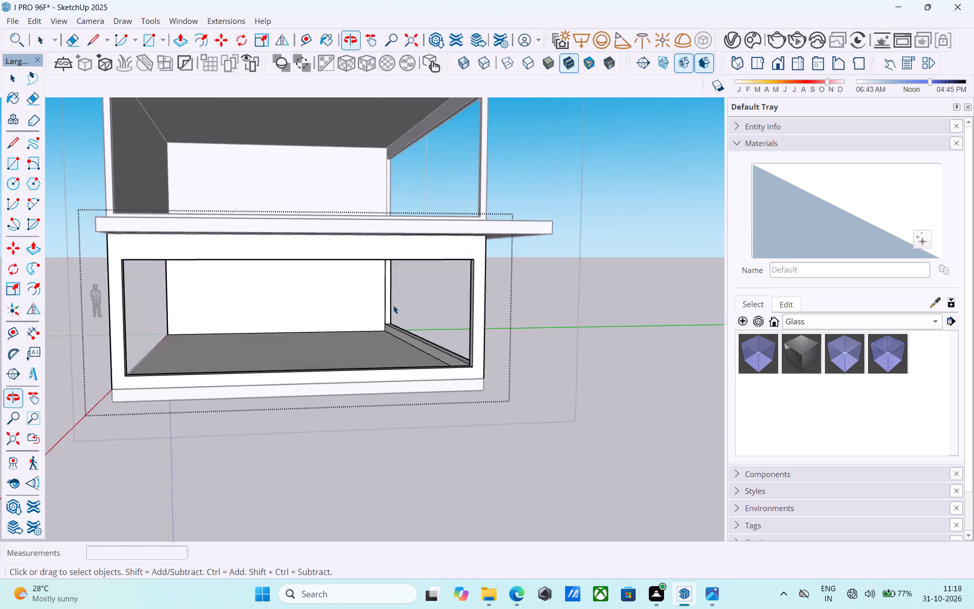
pyautogui.scroll(-6, 518, 346)
pyautogui.moveTo(490, 348); pyautogui.dragTo(483, 344, button='middle')
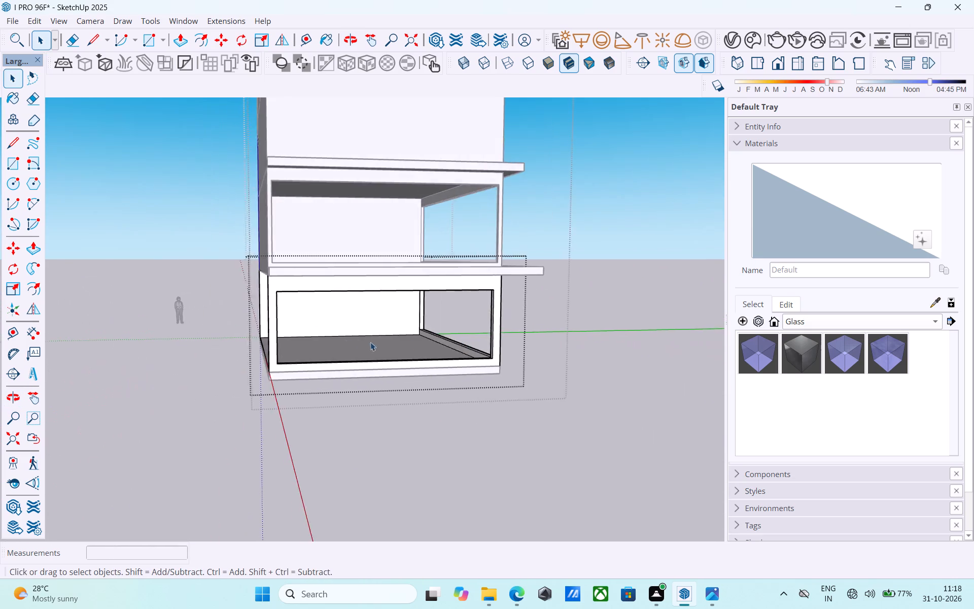
# Copy the vertical edge at the open side of the ground storey's end wall 9" inward along the wall's base.
pyautogui.scroll(13, 327, 335)
pyautogui.click(224, 334)
pyautogui.moveTo(175, 327); pyautogui.dragTo(255, 344, button='middle')
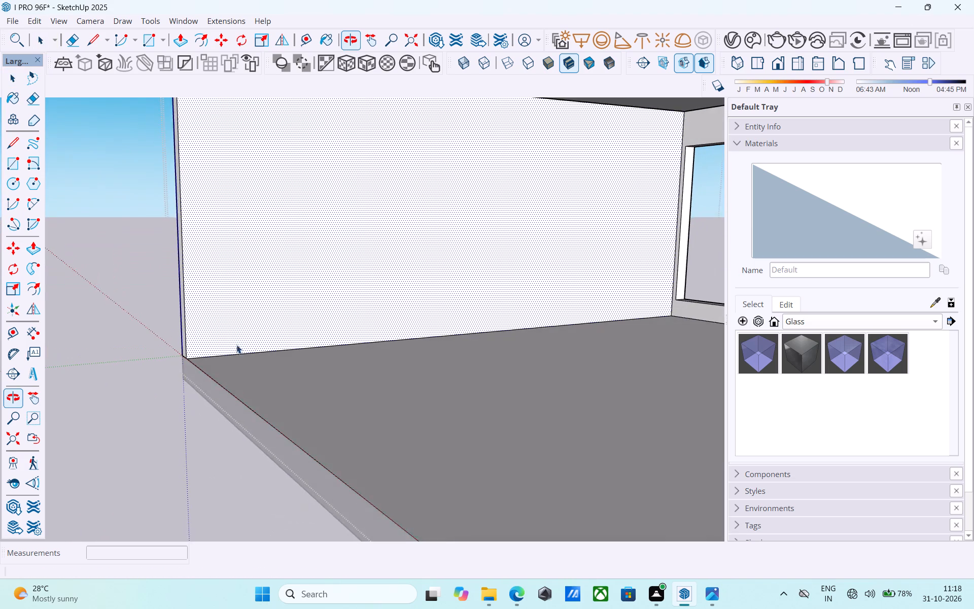
pyautogui.click(187, 330)
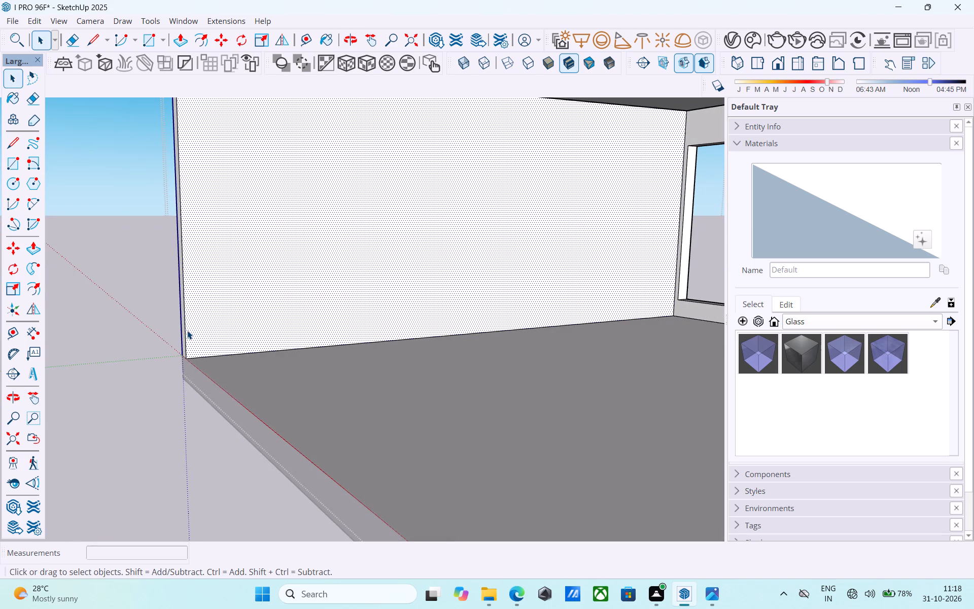
pyautogui.press('m')
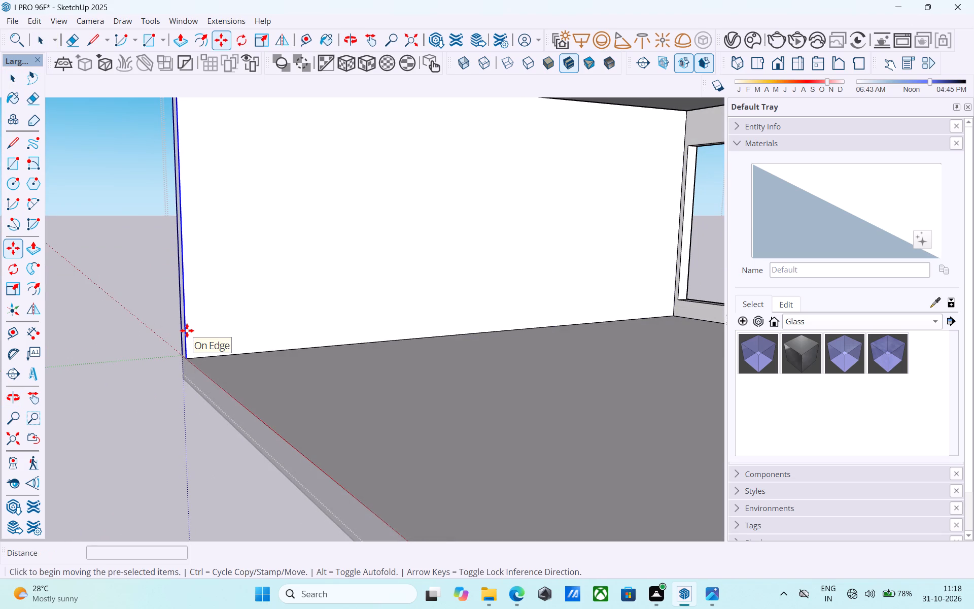
pyautogui.click(184, 359)
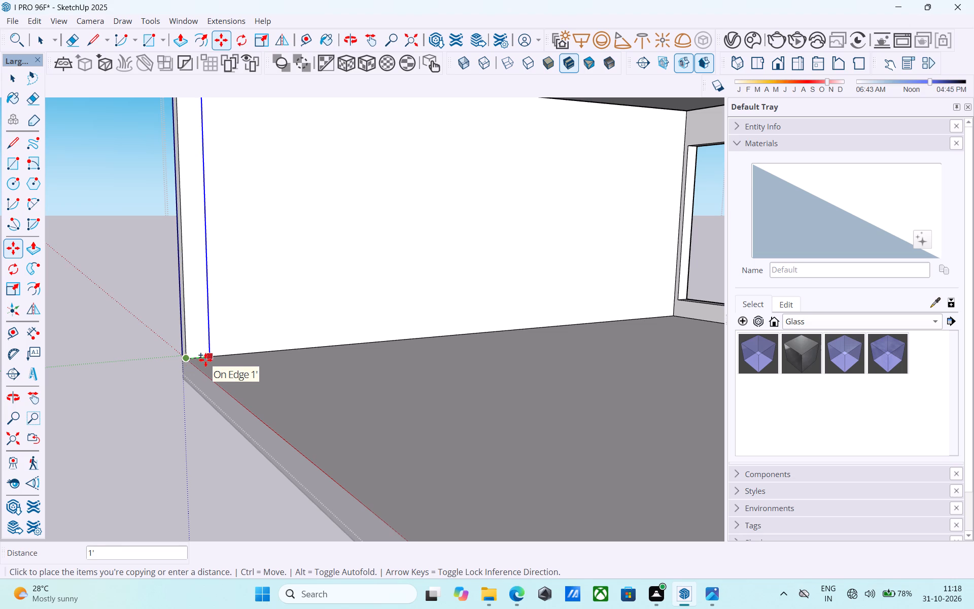
pyautogui.press('9')
pyautogui.hotkey('shift', '"')
pyautogui.press('Return')
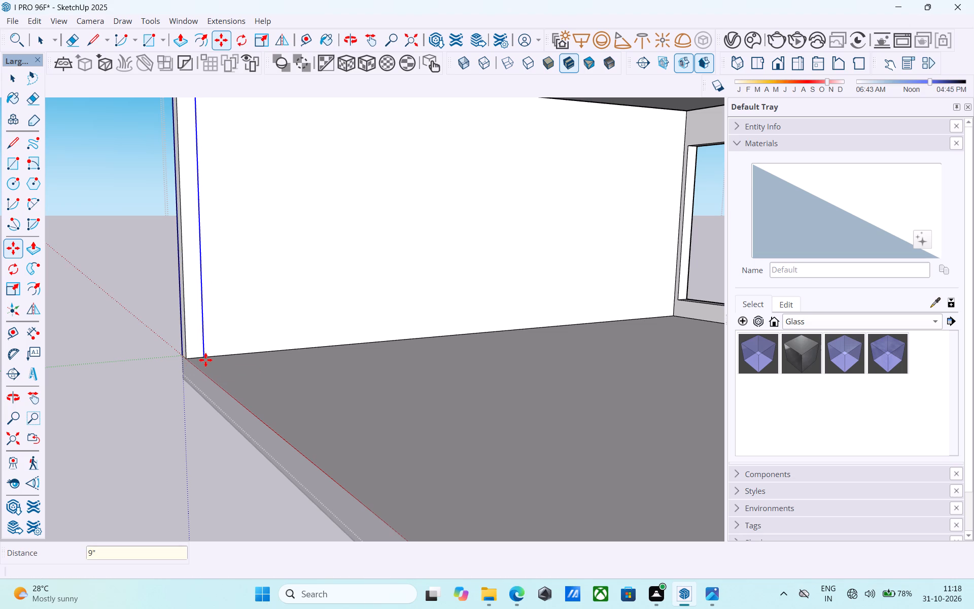
# Push/Pull the 9" strip on the end wall 38' 6" along the ground storey's open side to the opposite frame, forming a solid wall.
pyautogui.press('space')
pyautogui.click(190, 329)
pyautogui.press('p')
pyautogui.click(195, 331)
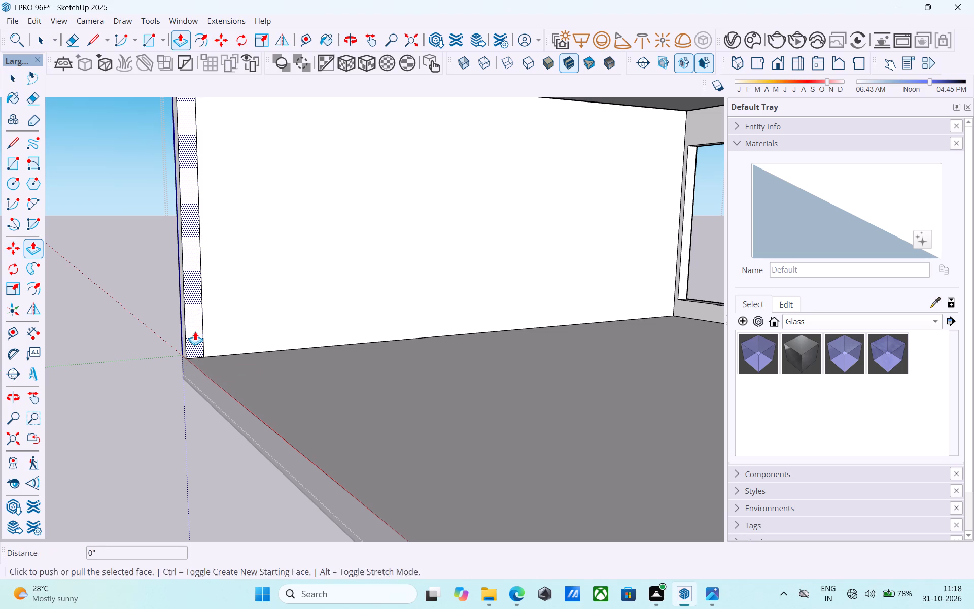
pyautogui.scroll(-14, 197, 336)
pyautogui.moveTo(293, 335); pyautogui.dragTo(425, 373, button='middle')
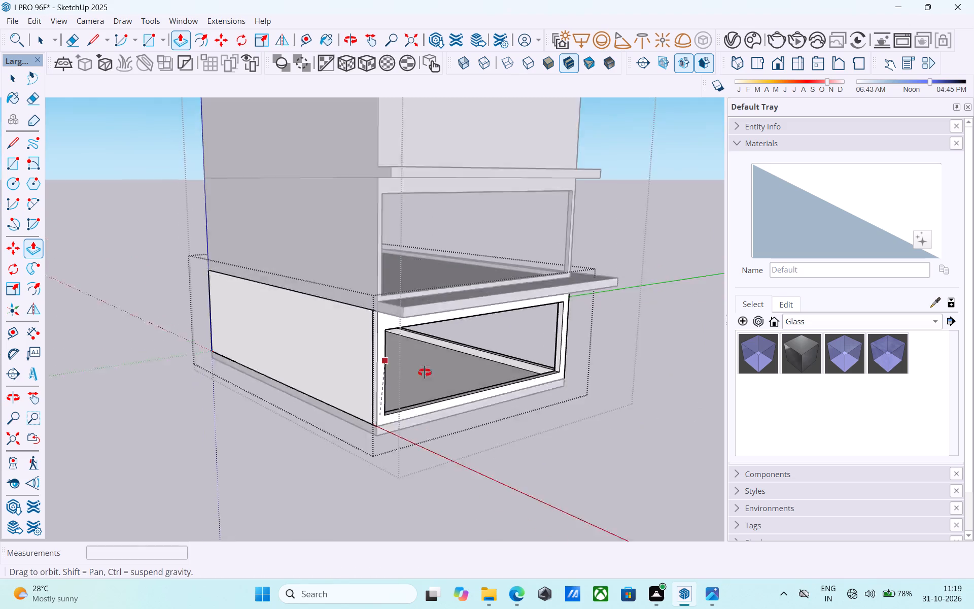
pyautogui.moveTo(425, 373); pyautogui.dragTo(658, 363, button='middle')
pyautogui.scroll(12, 723, 351)
pyautogui.click(695, 291)
pyautogui.moveTo(695, 291); pyautogui.dragTo(325, 285, button='middle')
pyautogui.scroll(-10, 550, 261)
pyautogui.moveTo(491, 277); pyautogui.dragTo(69, 271, button='middle')
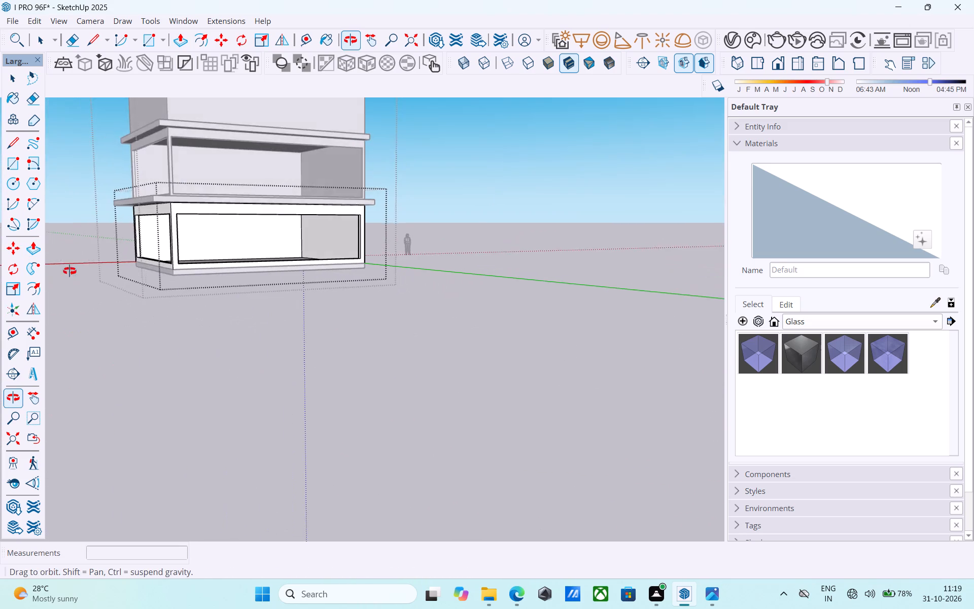
pyautogui.moveTo(69, 271); pyautogui.dragTo(71, 285, button='middle')
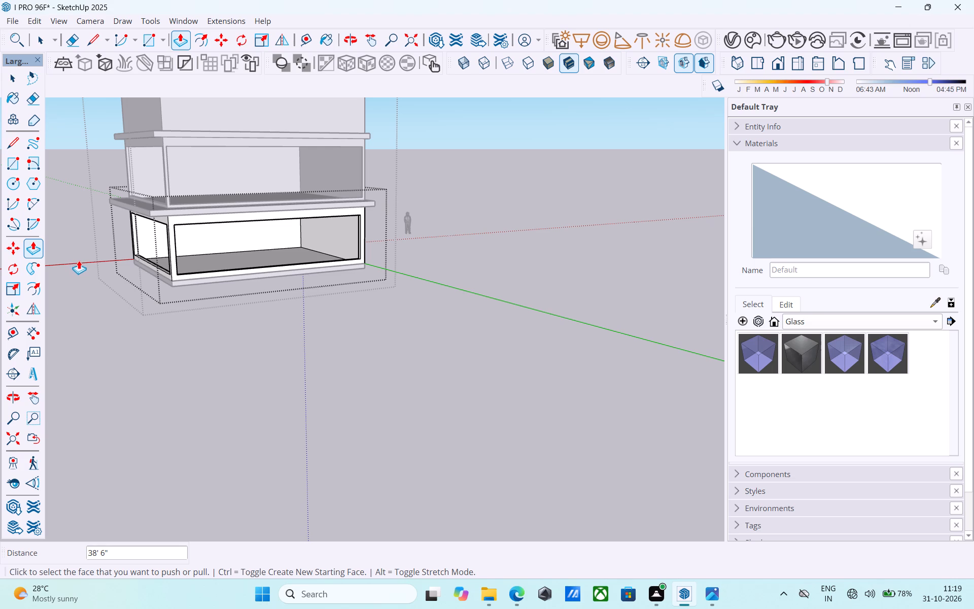
# Examine the ground storey's side wall and framed openings together with the storeys above from several angles.
pyautogui.scroll(-3, 79, 261)
pyautogui.moveTo(79, 261); pyautogui.dragTo(124, 265, button='middle')
pyautogui.scroll(-5, 213, 244)
pyautogui.moveTo(212, 248); pyautogui.dragTo(344, 260, button='middle')
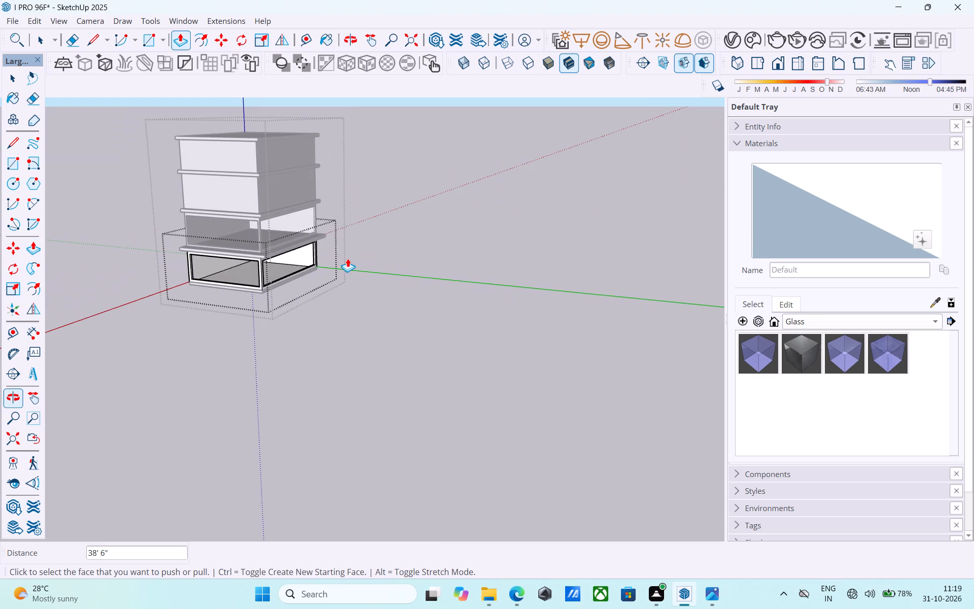
pyautogui.moveTo(283, 208); pyautogui.dragTo(334, 224, button='middle')
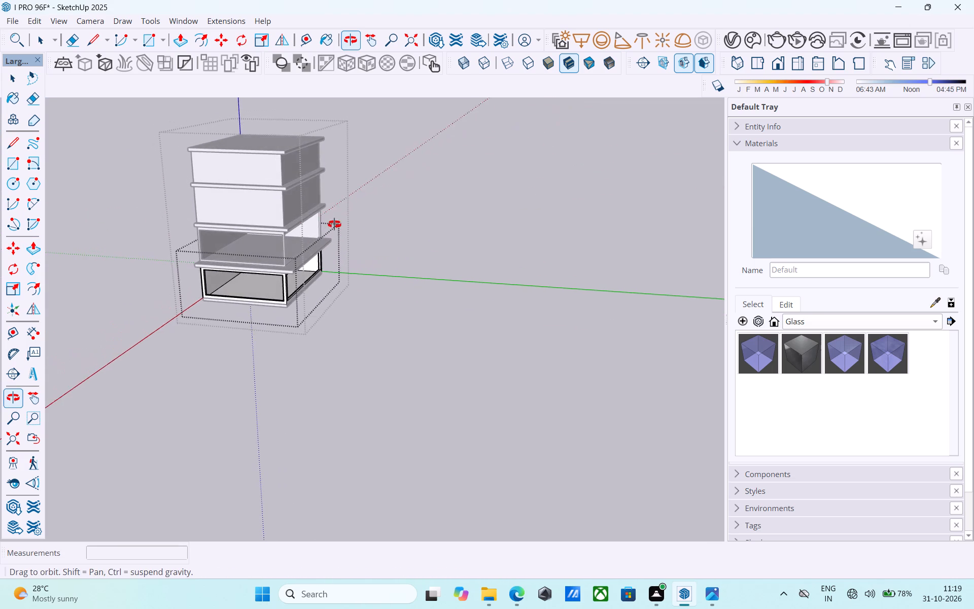
pyautogui.moveTo(334, 224); pyautogui.dragTo(350, 232, button='middle')
pyautogui.scroll(6, 350, 232)
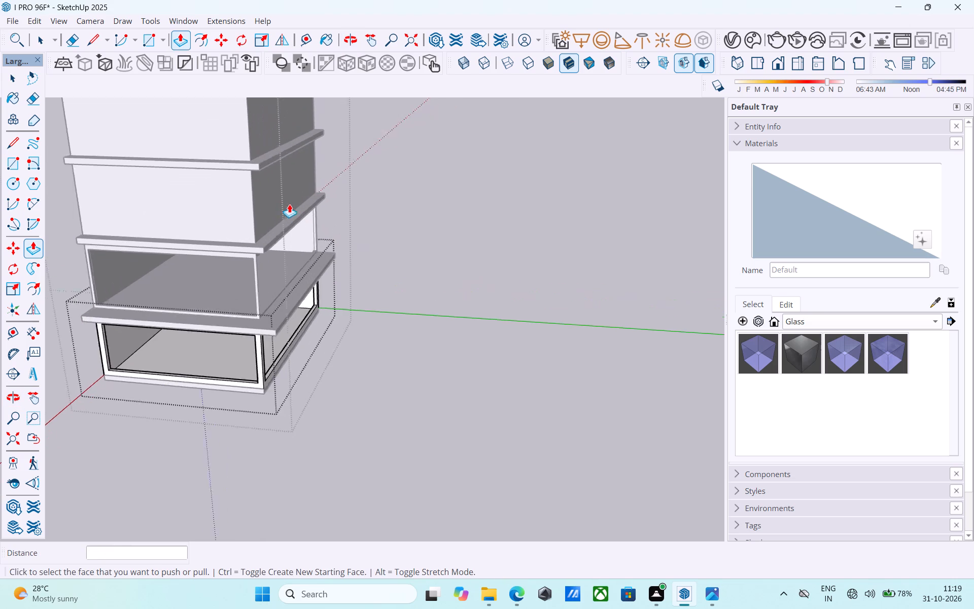
pyautogui.scroll(3, 289, 204)
pyautogui.scroll(-5, 387, 230)
pyautogui.moveTo(366, 258); pyautogui.dragTo(295, 227, button='middle')
pyautogui.scroll(-4, 445, 252)
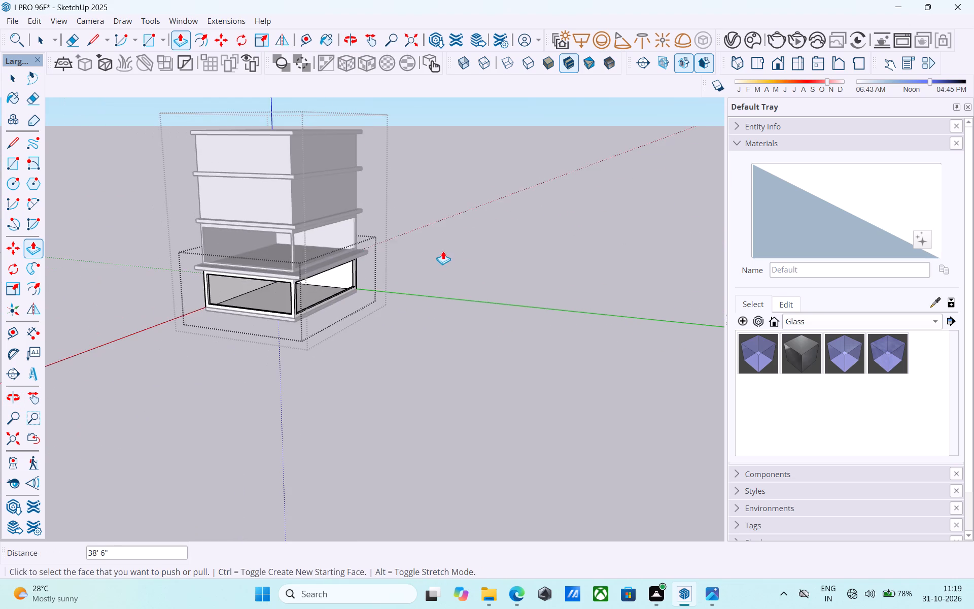
pyautogui.moveTo(437, 251); pyautogui.dragTo(410, 246, button='middle')
pyautogui.moveTo(325, 252); pyautogui.dragTo(227, 227, button='middle')
pyautogui.scroll(7, 220, 226)
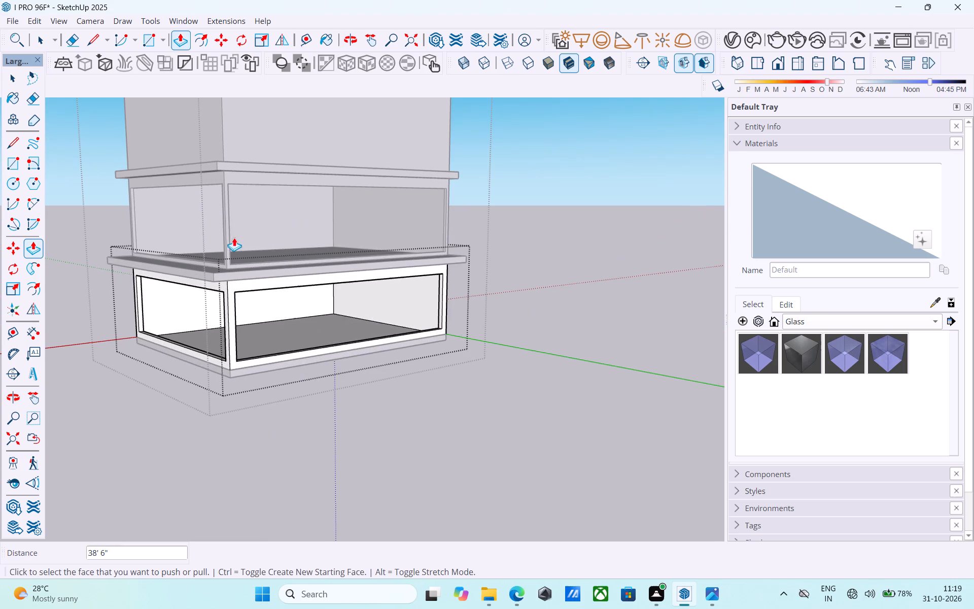
# Draw a line across the ground storey's corner post, joining the facing top corners of the two adjacent openings.
pyautogui.moveTo(242, 238); pyautogui.dragTo(212, 213, button='middle')
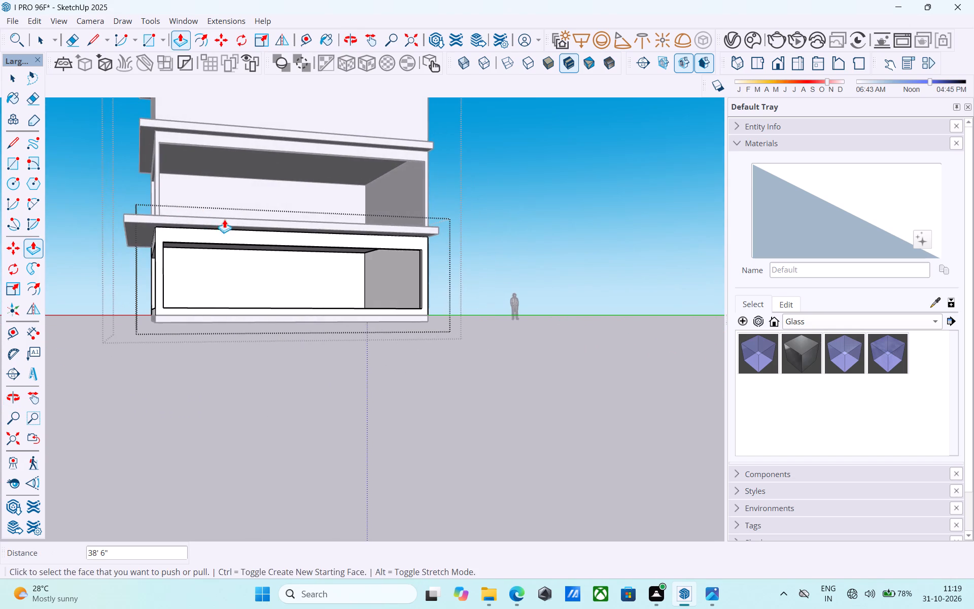
pyautogui.moveTo(224, 219); pyautogui.dragTo(254, 164, button='middle')
pyautogui.scroll(3, 307, 191)
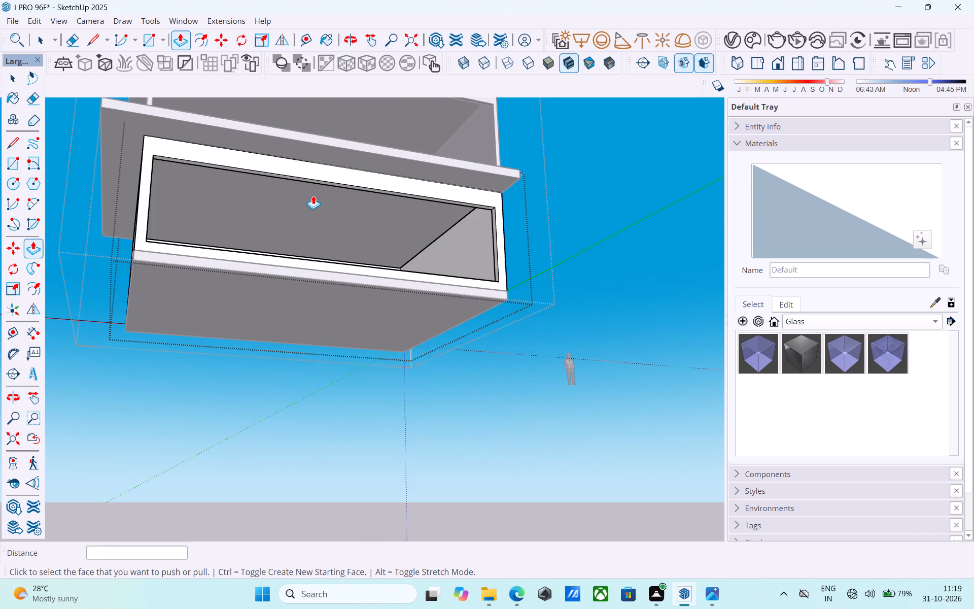
pyautogui.keyDown('shift'); pyautogui.moveTo(330, 185); pyautogui.dragTo(351, 204, button='middle'); pyautogui.keyUp('shift')
pyautogui.scroll(3, 351, 204)
pyautogui.keyDown('shift'); pyautogui.moveTo(351, 204); pyautogui.dragTo(388, 225, button='middle'); pyautogui.keyUp('shift')
pyautogui.scroll(1, 378, 225)
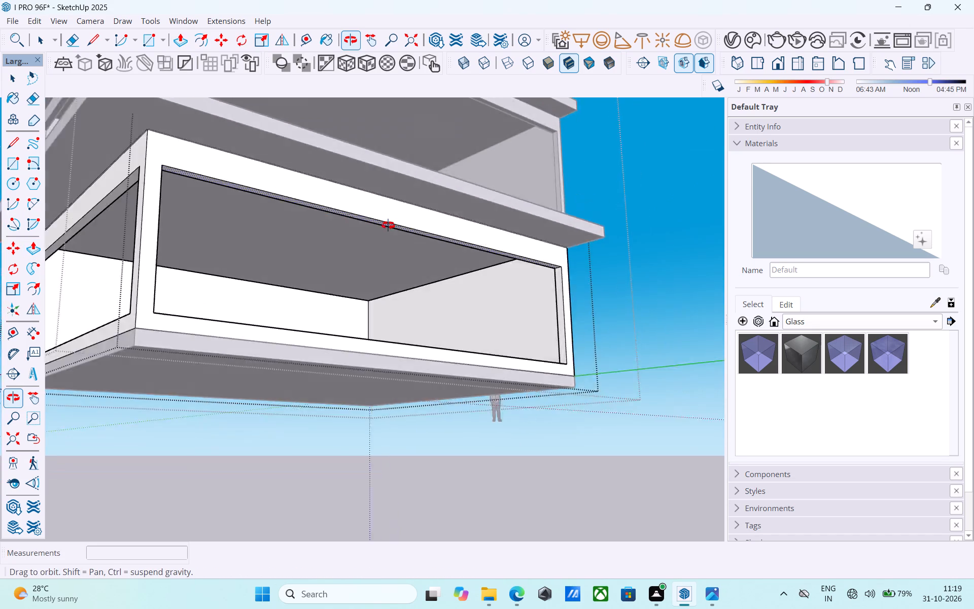
pyautogui.keyDown('shift'); pyautogui.moveTo(388, 225); pyautogui.dragTo(481, 274, button='middle'); pyautogui.keyUp('shift')
pyautogui.moveTo(412, 300); pyautogui.dragTo(402, 240, button='middle')
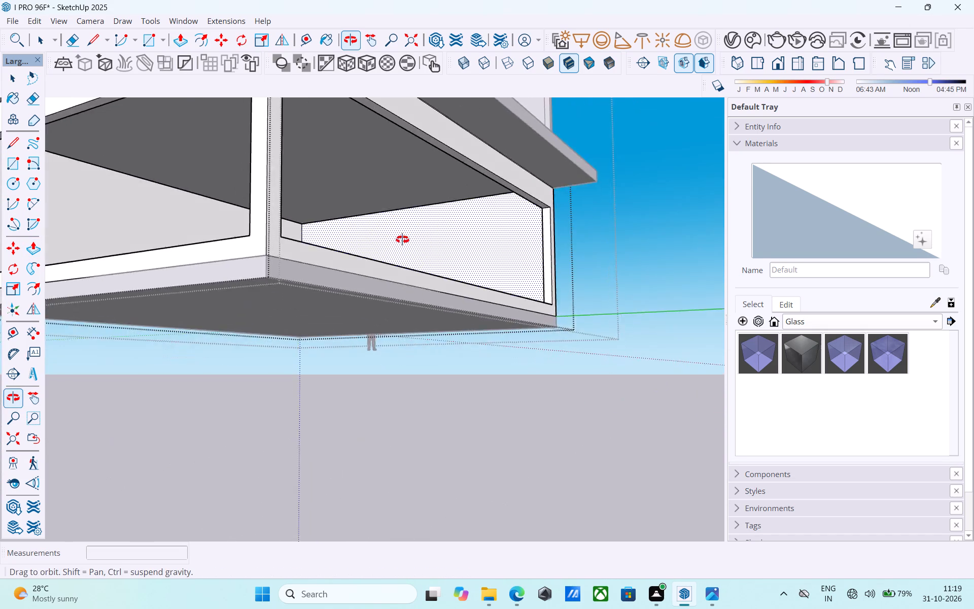
pyautogui.moveTo(402, 240); pyautogui.dragTo(413, 274, button='middle')
pyautogui.scroll(1, 413, 274)
pyautogui.press('l')
pyautogui.click(319, 259)
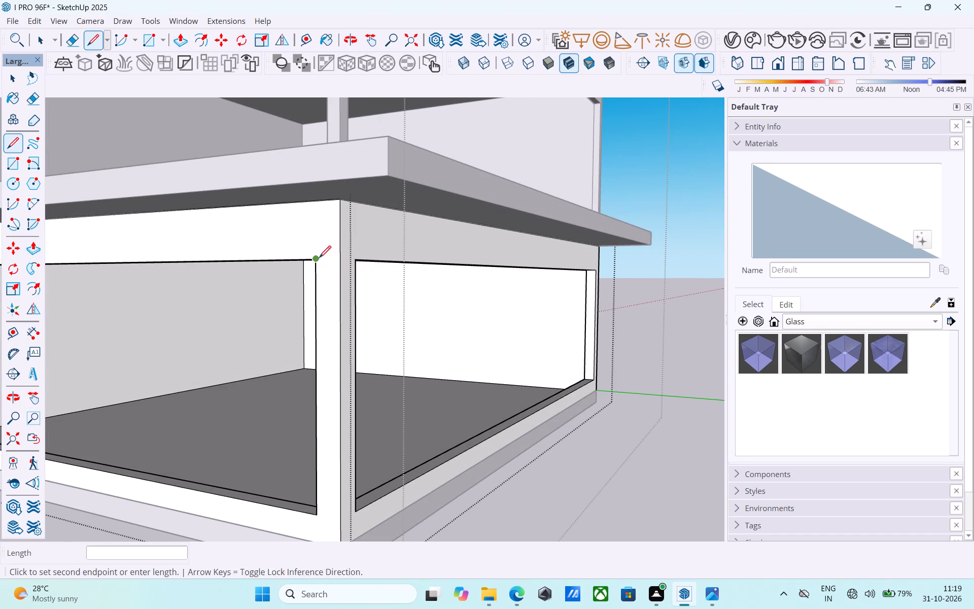
pyautogui.click(355, 260)
pyautogui.press('space')
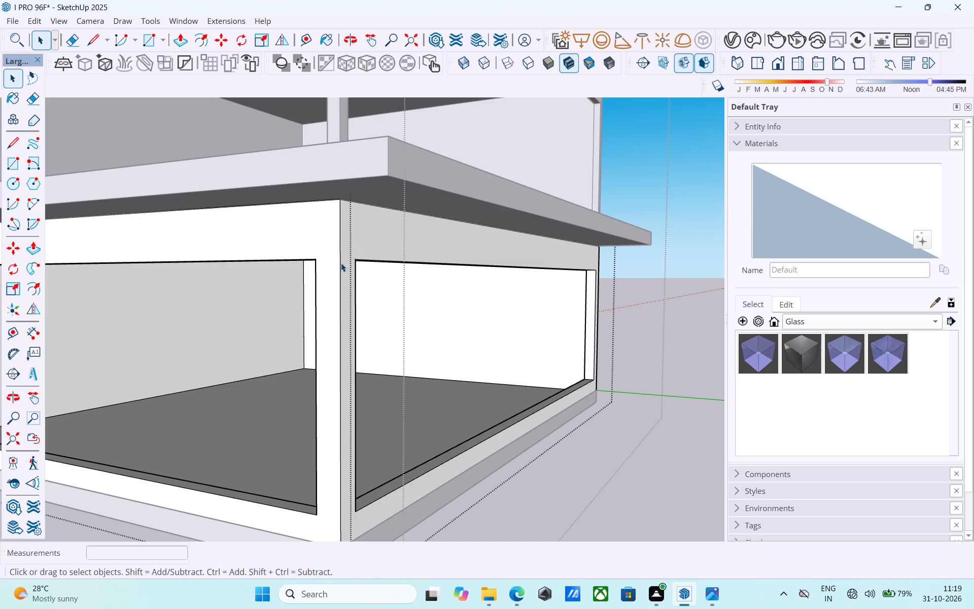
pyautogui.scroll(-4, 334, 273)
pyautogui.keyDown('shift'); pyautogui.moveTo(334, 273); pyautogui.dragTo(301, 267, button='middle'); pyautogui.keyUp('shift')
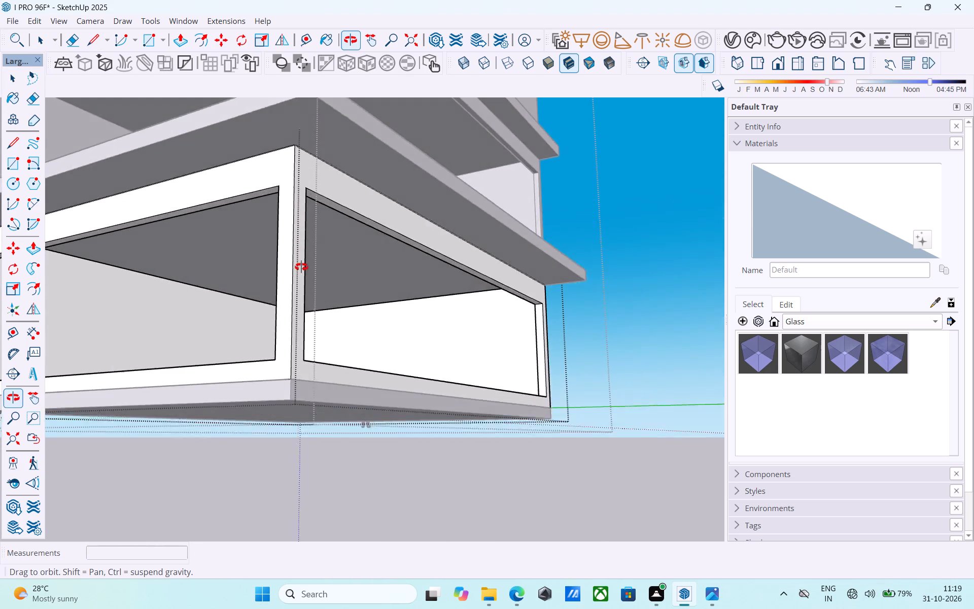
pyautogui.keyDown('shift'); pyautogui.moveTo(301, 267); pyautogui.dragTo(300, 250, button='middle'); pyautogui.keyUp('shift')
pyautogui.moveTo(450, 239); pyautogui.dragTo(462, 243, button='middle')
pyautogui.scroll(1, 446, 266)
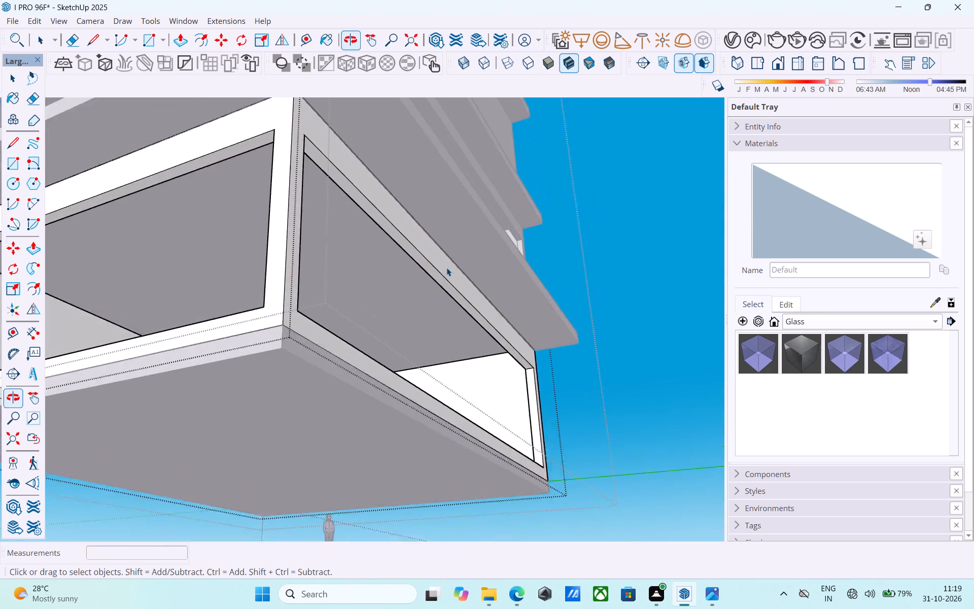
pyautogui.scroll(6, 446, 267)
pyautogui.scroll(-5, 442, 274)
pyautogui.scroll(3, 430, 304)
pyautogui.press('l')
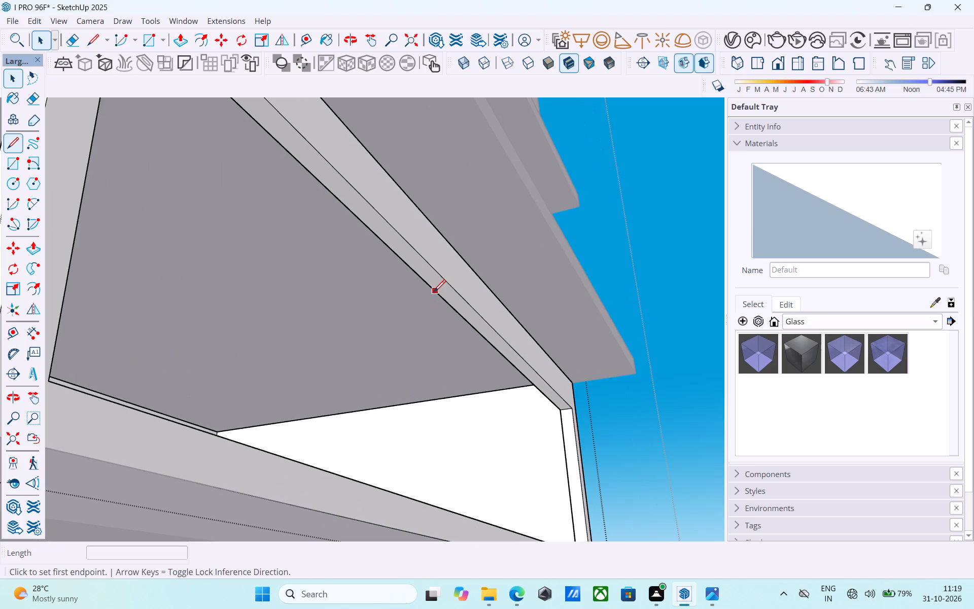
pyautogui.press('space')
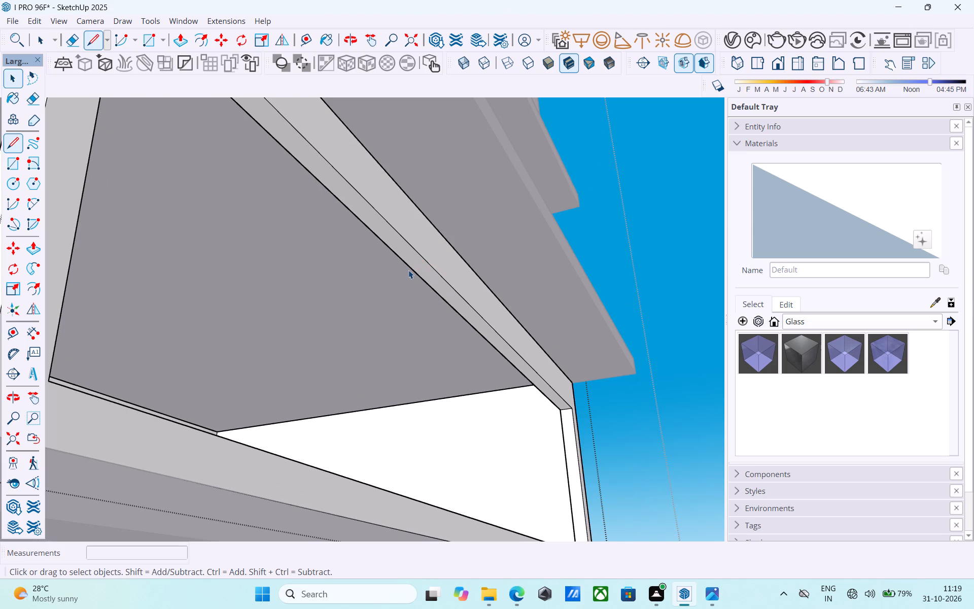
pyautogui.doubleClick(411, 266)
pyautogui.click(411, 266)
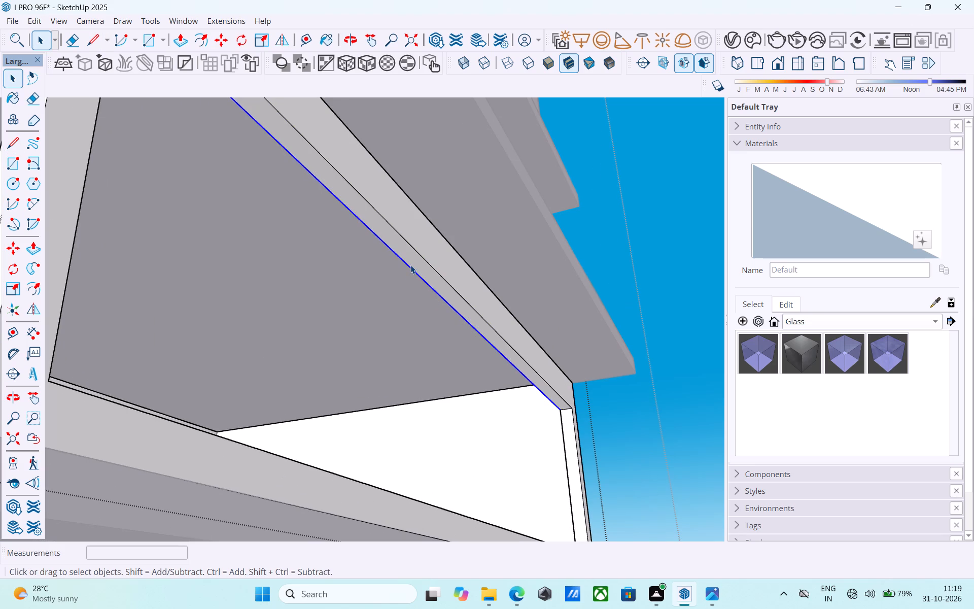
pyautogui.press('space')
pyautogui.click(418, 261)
# Draw a 9" line across the underside of the ground-storey opening's head, between the midpoints of its two long edges.
pyautogui.press('l')
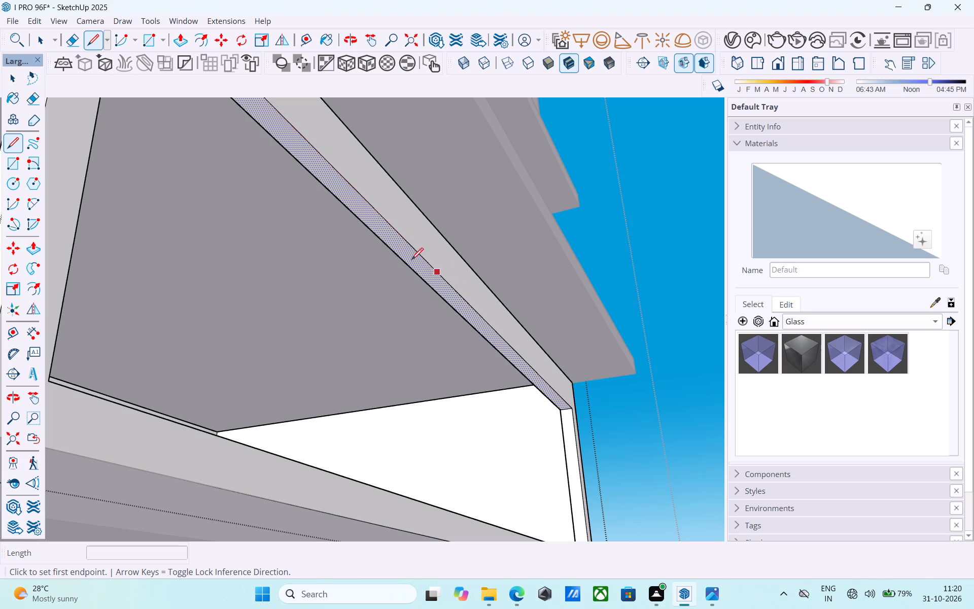
pyautogui.scroll(-4, 370, 217)
pyautogui.moveTo(371, 222); pyautogui.dragTo(377, 323, button='middle')
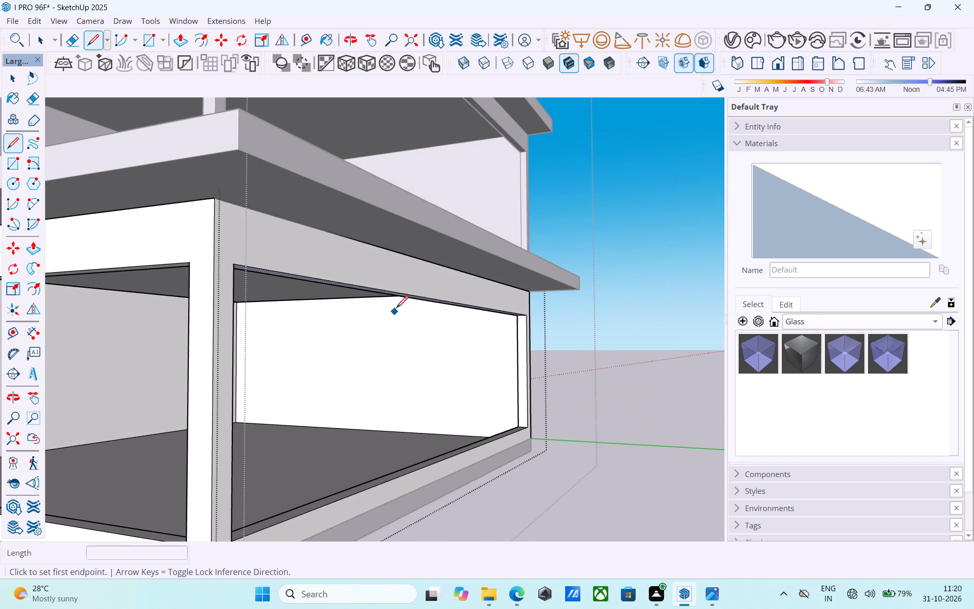
pyautogui.click(442, 301)
pyautogui.scroll(12, 442, 301)
pyautogui.moveTo(418, 306); pyautogui.dragTo(454, 213, button='middle')
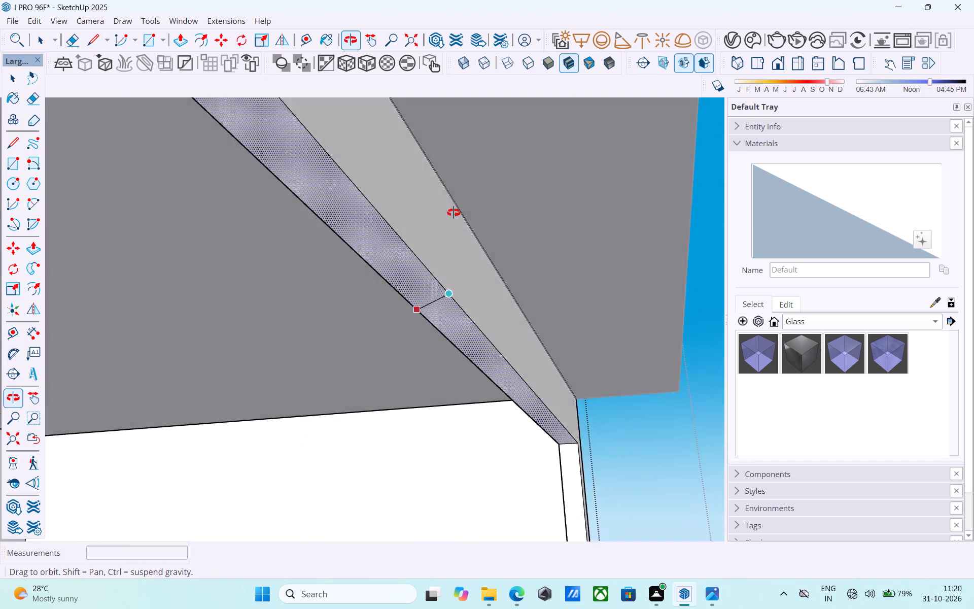
pyautogui.moveTo(454, 213); pyautogui.dragTo(458, 206, button='middle')
pyautogui.scroll(4, 397, 330)
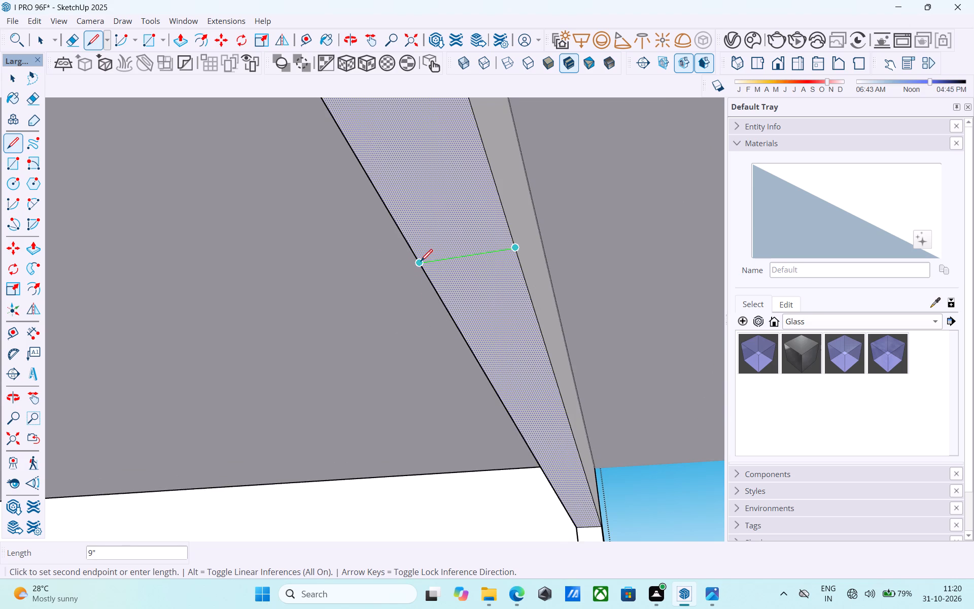
pyautogui.click(421, 262)
pyautogui.press('space')
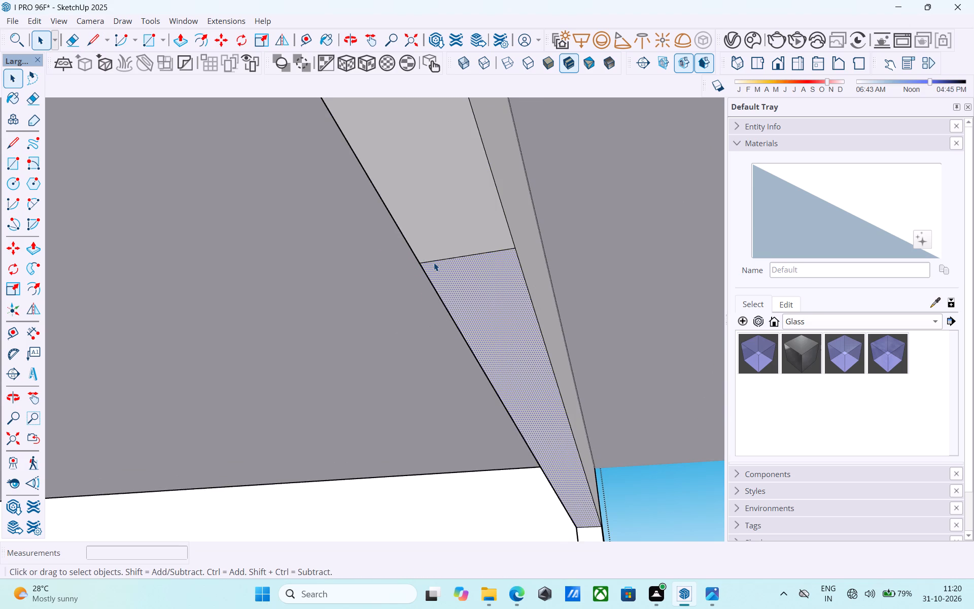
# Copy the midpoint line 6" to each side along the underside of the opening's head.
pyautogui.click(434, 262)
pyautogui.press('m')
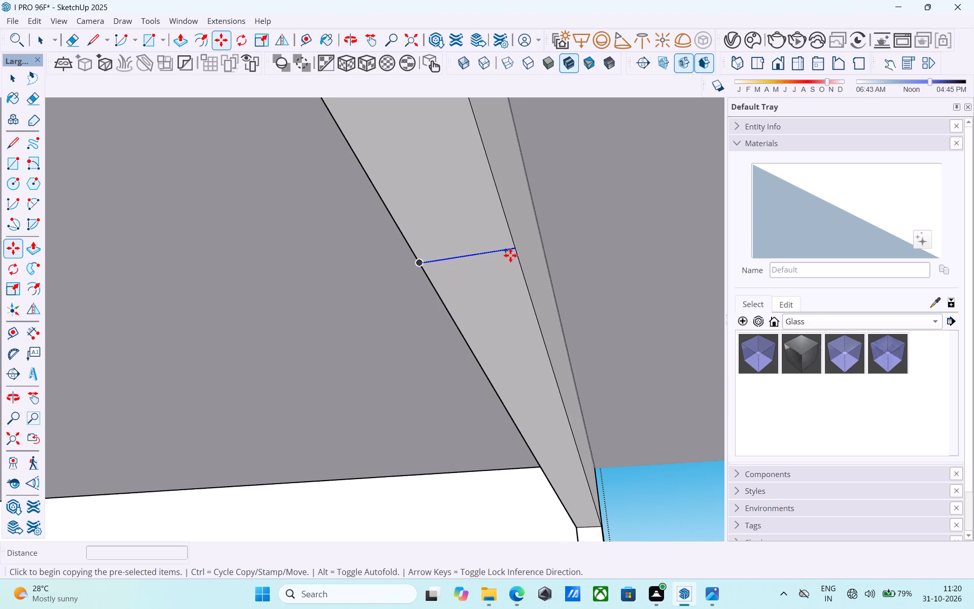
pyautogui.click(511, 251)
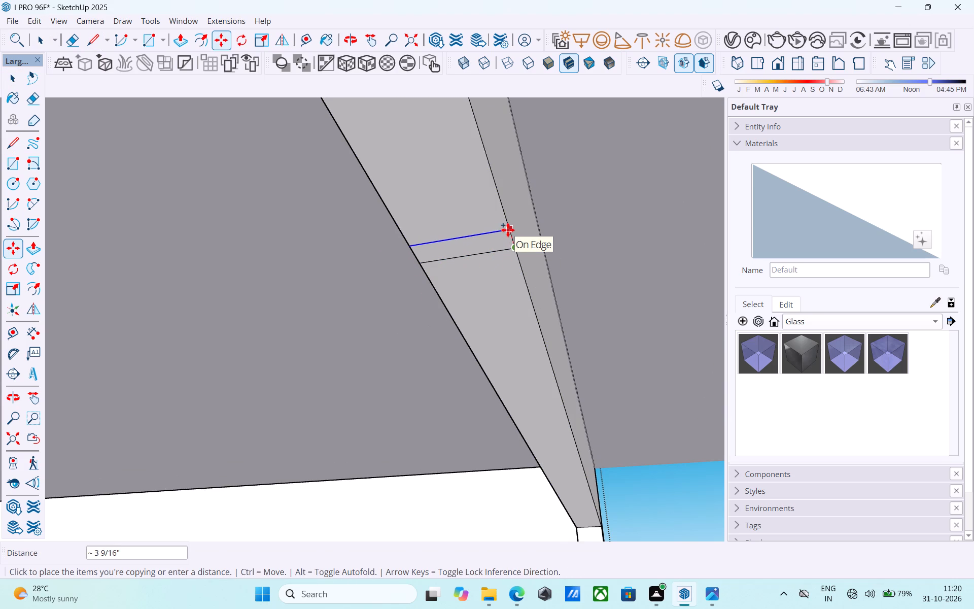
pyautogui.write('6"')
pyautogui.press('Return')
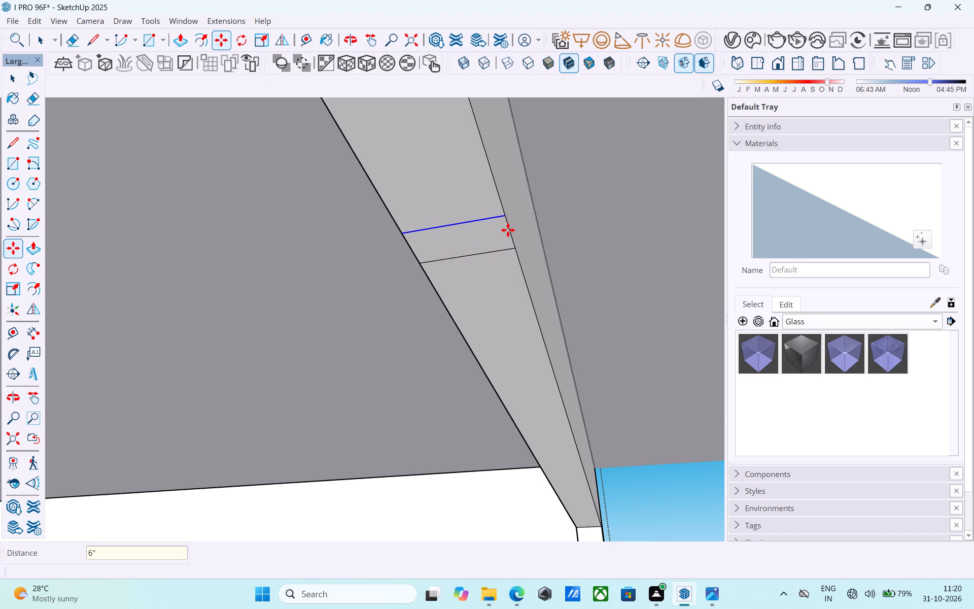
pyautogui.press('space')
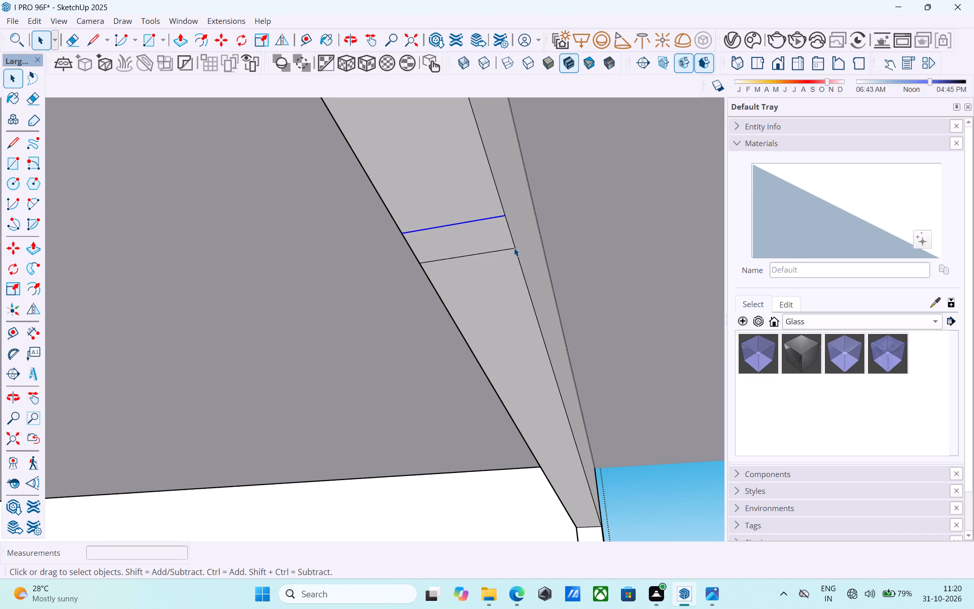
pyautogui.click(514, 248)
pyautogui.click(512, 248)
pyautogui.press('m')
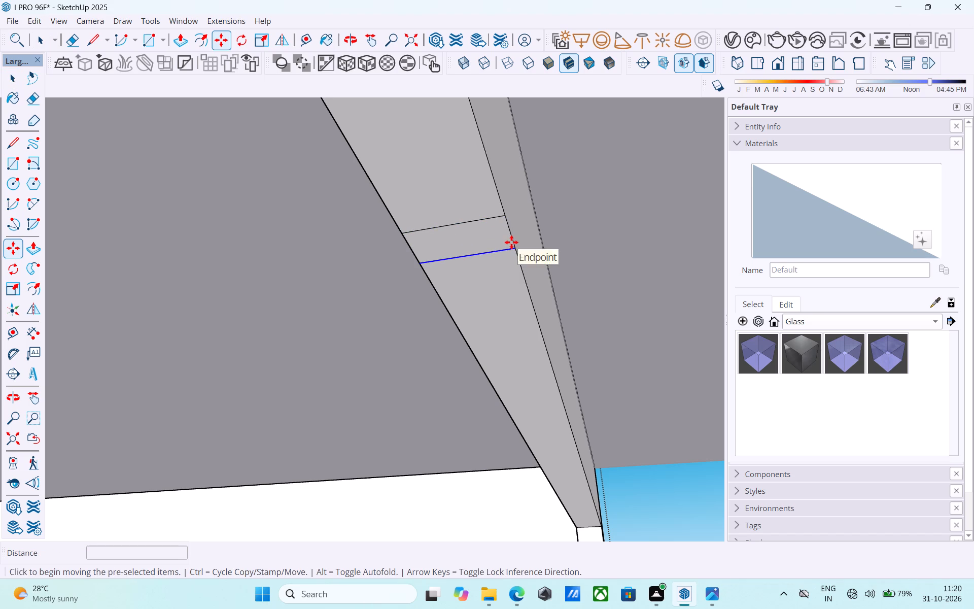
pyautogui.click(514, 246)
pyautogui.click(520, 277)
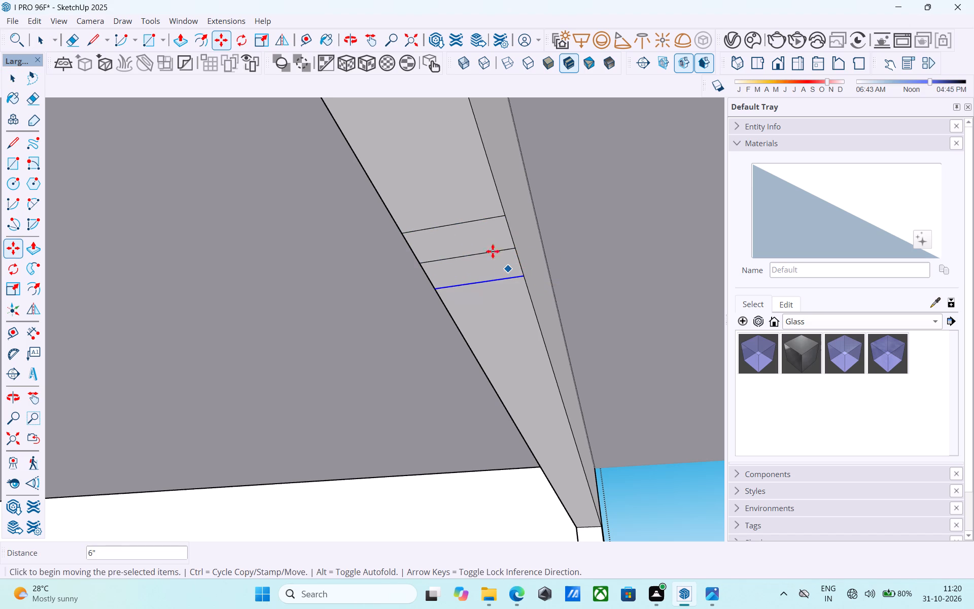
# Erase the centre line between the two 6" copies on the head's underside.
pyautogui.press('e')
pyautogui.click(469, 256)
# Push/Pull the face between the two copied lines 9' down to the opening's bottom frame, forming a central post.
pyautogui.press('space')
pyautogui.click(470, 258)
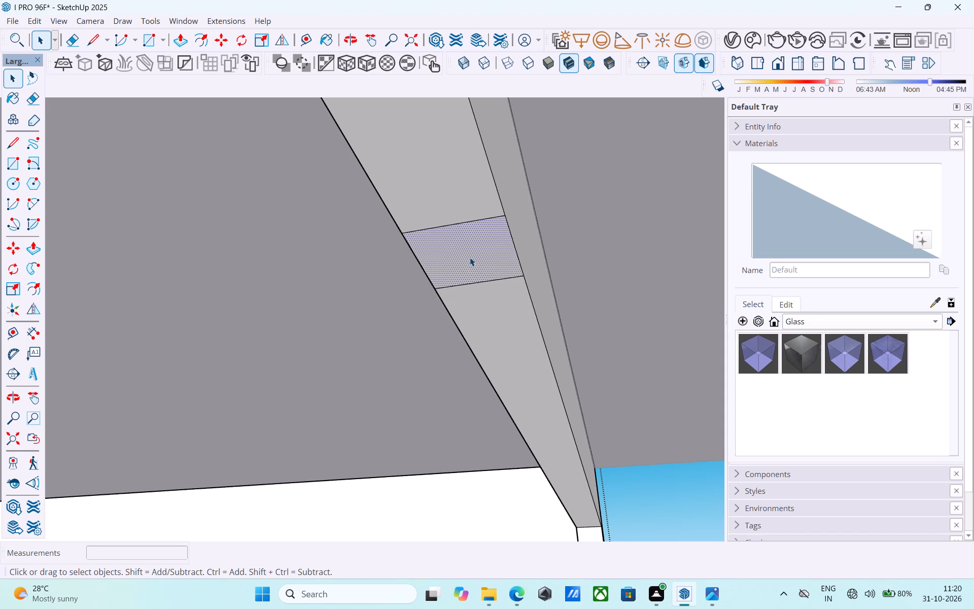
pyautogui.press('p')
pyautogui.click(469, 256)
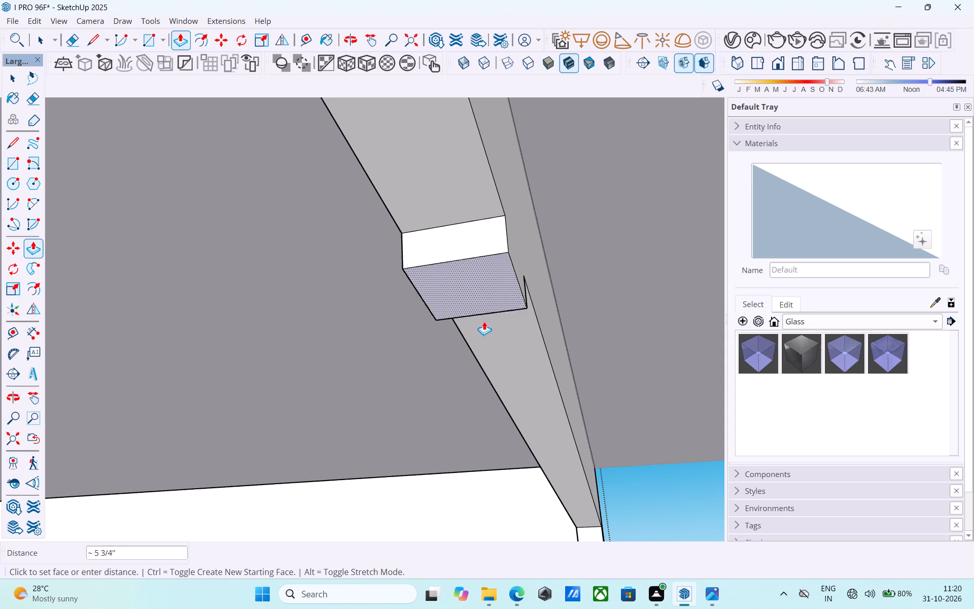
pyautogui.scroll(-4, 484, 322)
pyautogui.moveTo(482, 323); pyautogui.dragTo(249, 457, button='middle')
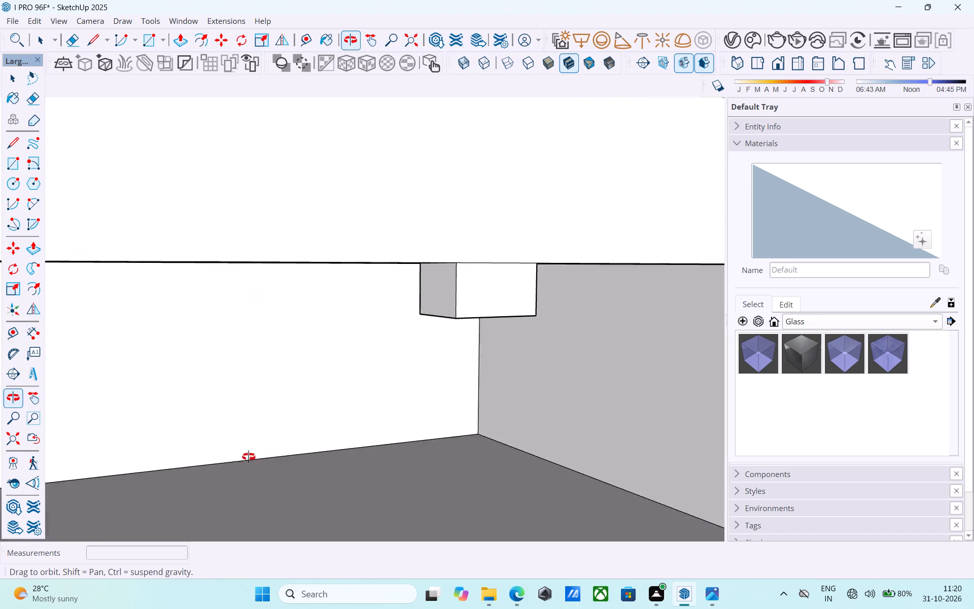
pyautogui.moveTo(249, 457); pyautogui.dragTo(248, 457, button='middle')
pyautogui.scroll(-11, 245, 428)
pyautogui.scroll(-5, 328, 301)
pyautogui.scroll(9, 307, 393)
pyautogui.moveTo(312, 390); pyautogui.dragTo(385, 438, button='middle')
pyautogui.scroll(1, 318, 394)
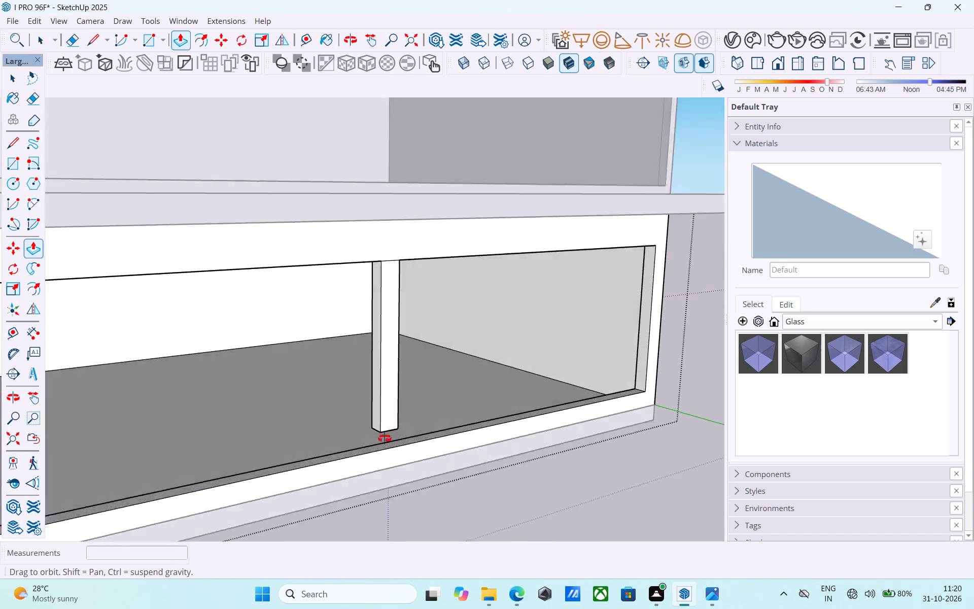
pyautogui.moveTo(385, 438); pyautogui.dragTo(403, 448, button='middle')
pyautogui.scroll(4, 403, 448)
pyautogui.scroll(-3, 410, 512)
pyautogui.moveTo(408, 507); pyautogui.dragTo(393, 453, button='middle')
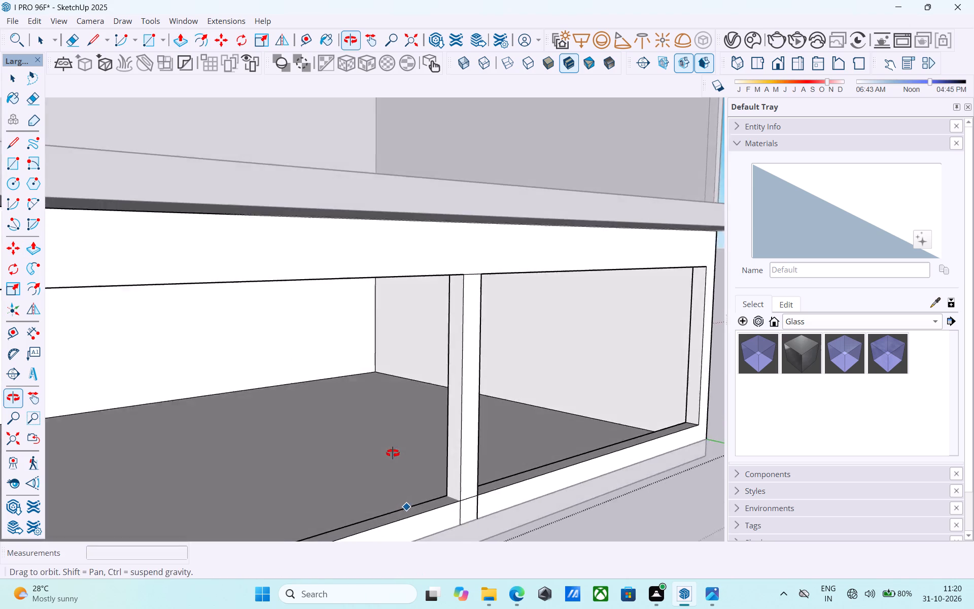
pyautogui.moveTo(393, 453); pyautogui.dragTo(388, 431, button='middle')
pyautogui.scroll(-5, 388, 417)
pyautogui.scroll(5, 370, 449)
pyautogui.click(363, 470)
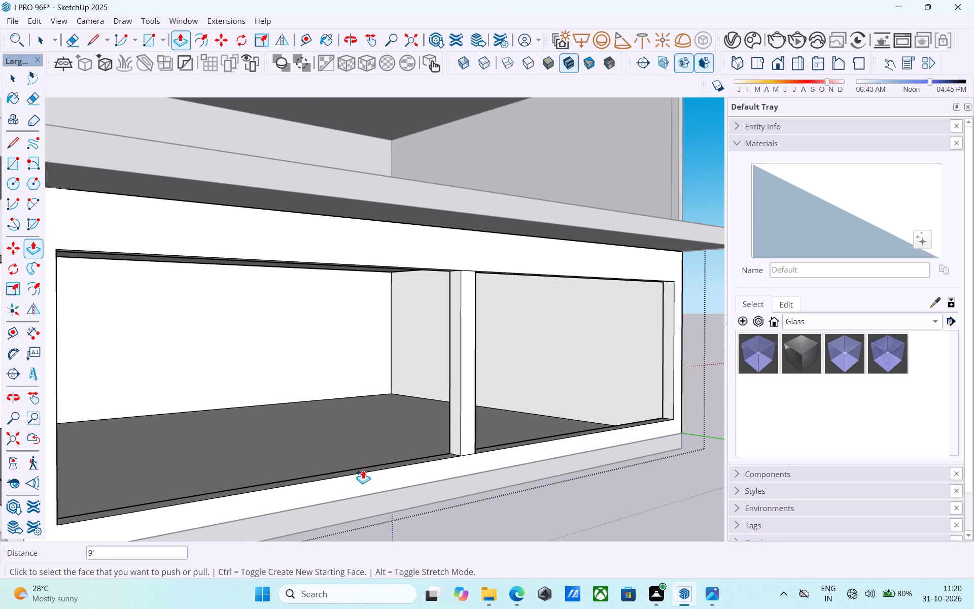
# Examine the ground storey's opening with its central post, together with the whole building, from several outside angles.
pyautogui.scroll(-8, 363, 470)
pyautogui.moveTo(367, 468); pyautogui.dragTo(501, 478, button='middle')
pyautogui.scroll(-4, 564, 431)
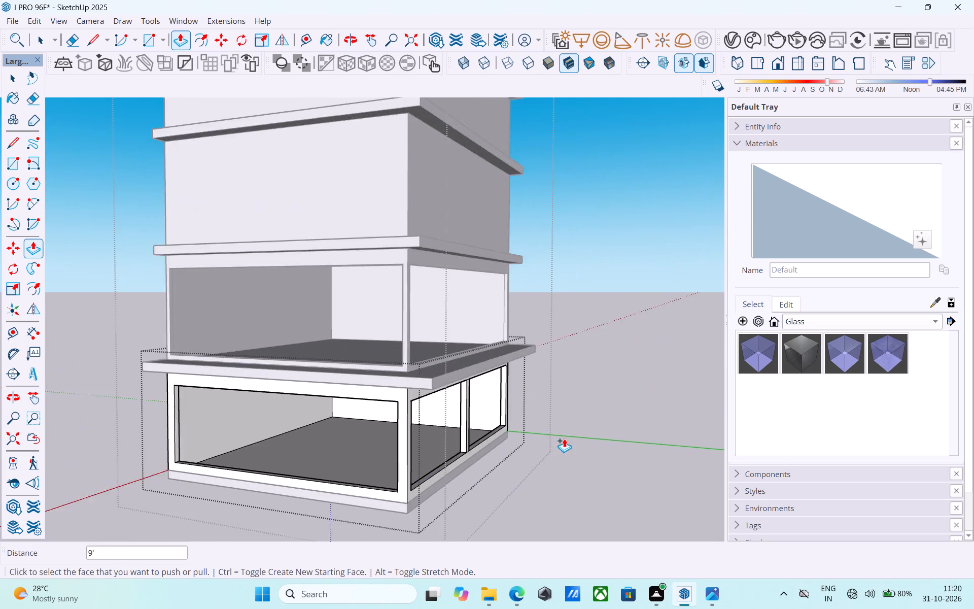
pyautogui.moveTo(564, 438); pyautogui.dragTo(418, 421, button='middle')
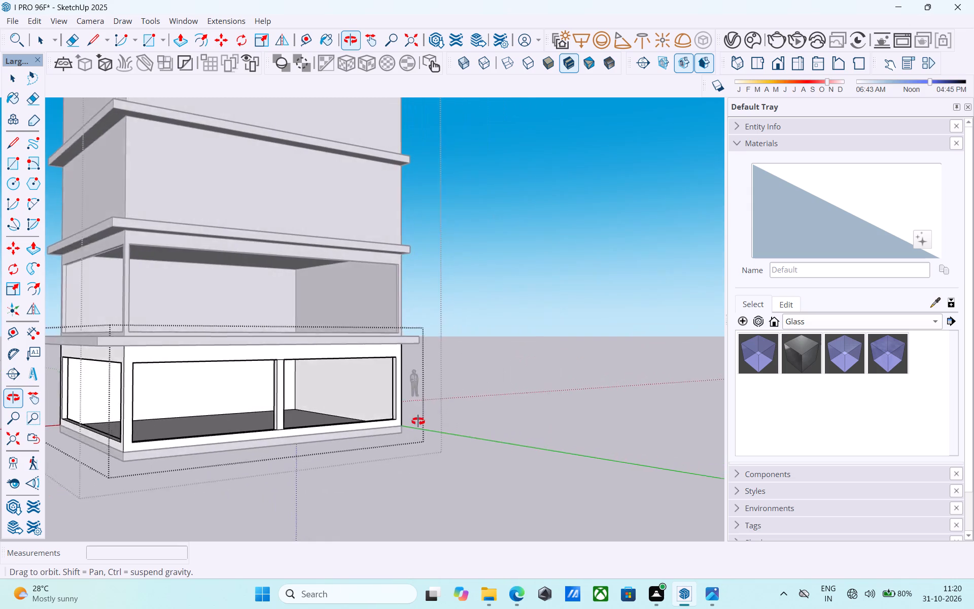
pyautogui.moveTo(418, 421); pyautogui.dragTo(367, 422, button='middle')
pyautogui.scroll(-6, 470, 401)
pyautogui.moveTo(465, 407); pyautogui.dragTo(463, 407, button='middle')
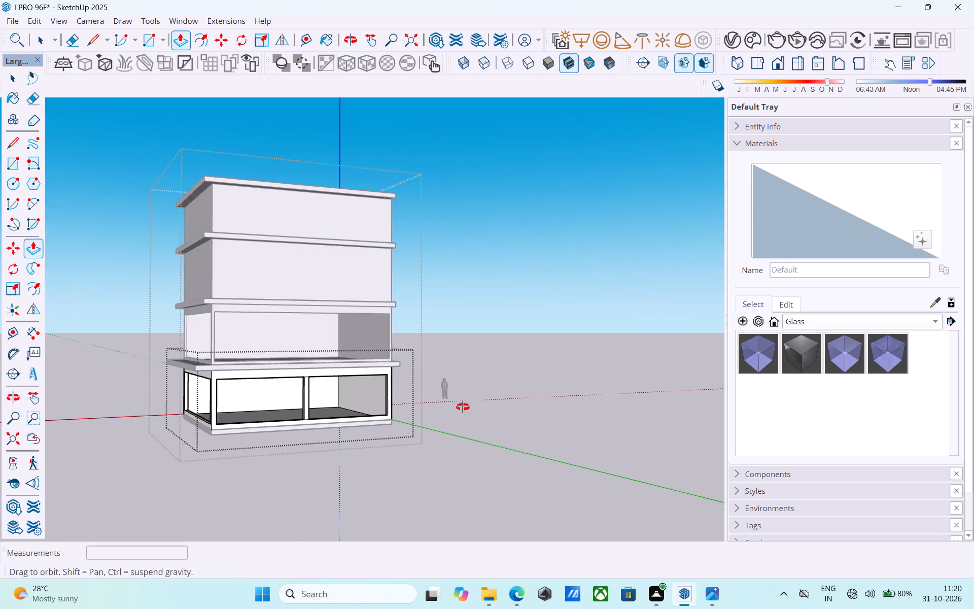
pyautogui.moveTo(463, 407); pyautogui.dragTo(446, 407, button='middle')
pyautogui.scroll(7, 315, 386)
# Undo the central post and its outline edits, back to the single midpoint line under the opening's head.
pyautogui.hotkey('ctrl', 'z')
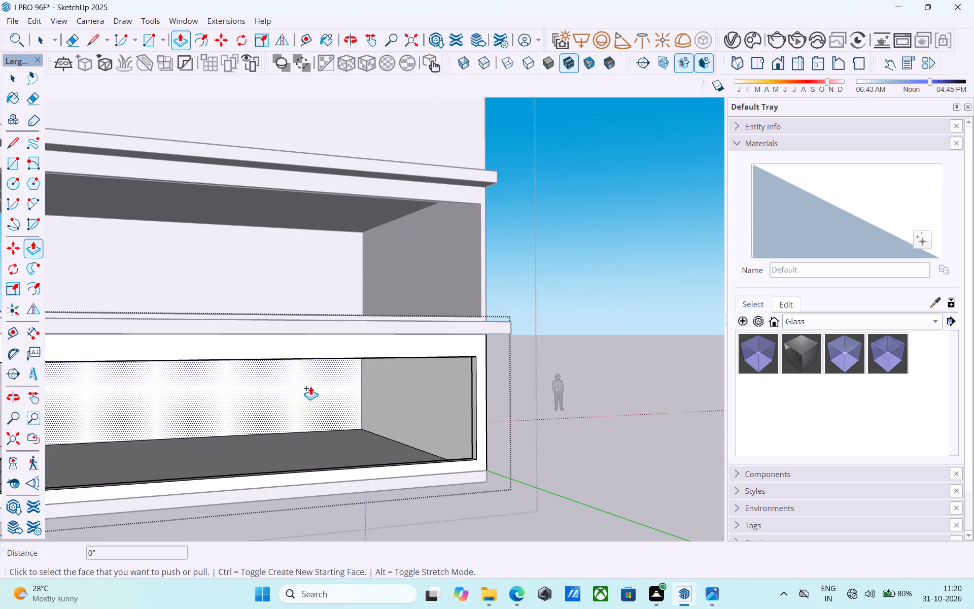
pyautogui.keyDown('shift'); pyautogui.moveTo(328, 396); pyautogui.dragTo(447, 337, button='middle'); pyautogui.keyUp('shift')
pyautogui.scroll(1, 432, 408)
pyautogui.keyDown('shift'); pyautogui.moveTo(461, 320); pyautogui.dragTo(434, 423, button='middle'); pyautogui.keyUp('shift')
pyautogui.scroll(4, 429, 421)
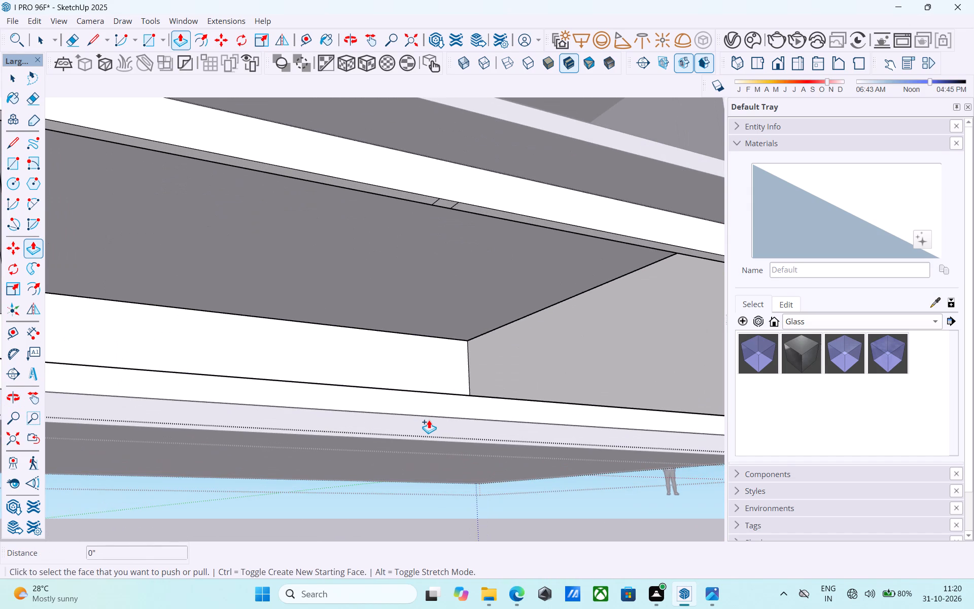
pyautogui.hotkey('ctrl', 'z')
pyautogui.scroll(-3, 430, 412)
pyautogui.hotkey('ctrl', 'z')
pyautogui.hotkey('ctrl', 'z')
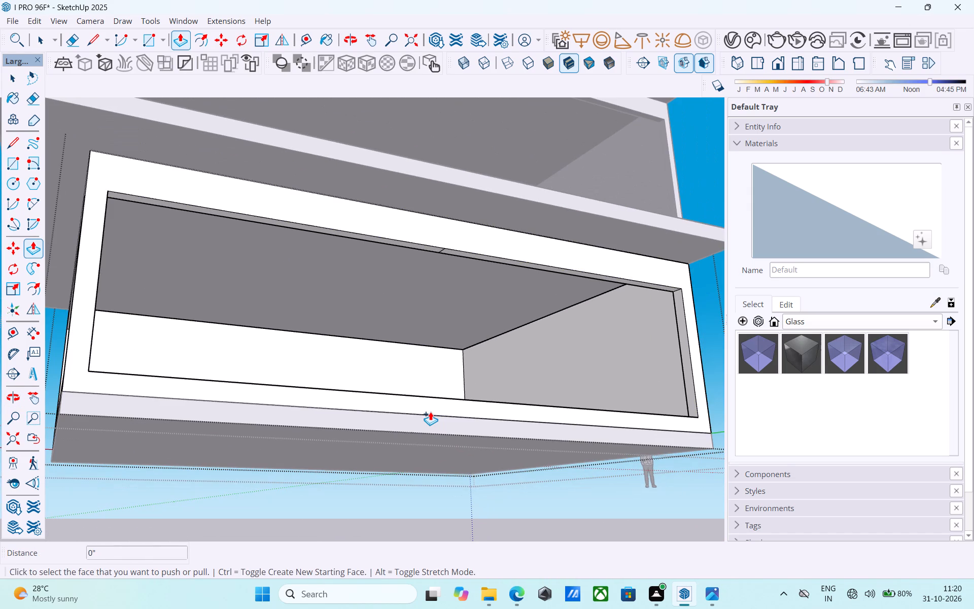
# Undo the remaining midpoint line under the ground-storey opening's head.
pyautogui.hotkey('ctrl', 'z')
# Copy the short end edge of the head's underside 38' to the opening's opposite end, with the copies divided by /3.
pyautogui.scroll(-1, 431, 411)
pyautogui.keyDown('shift'); pyautogui.moveTo(432, 411); pyautogui.dragTo(282, 383, button='middle'); pyautogui.keyUp('shift')
pyautogui.press('space')
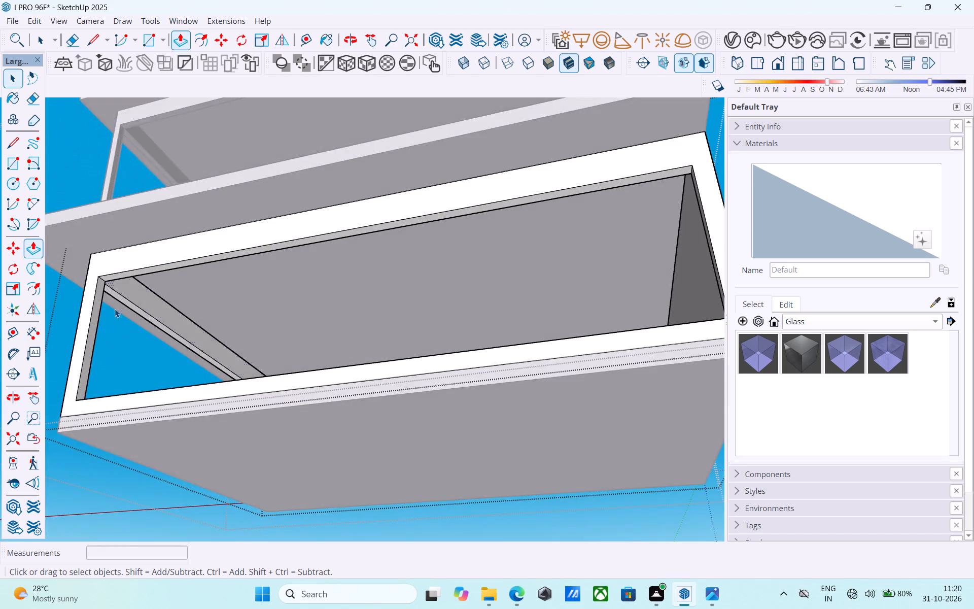
pyautogui.scroll(9, 109, 287)
pyautogui.click(95, 272)
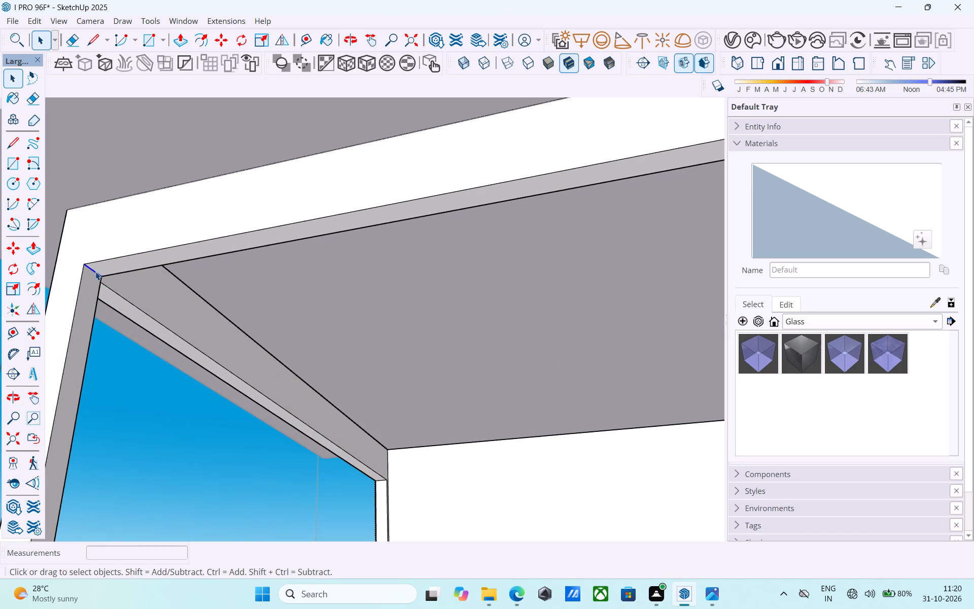
pyautogui.press('m')
pyautogui.click(86, 266)
pyautogui.scroll(-7, 91, 269)
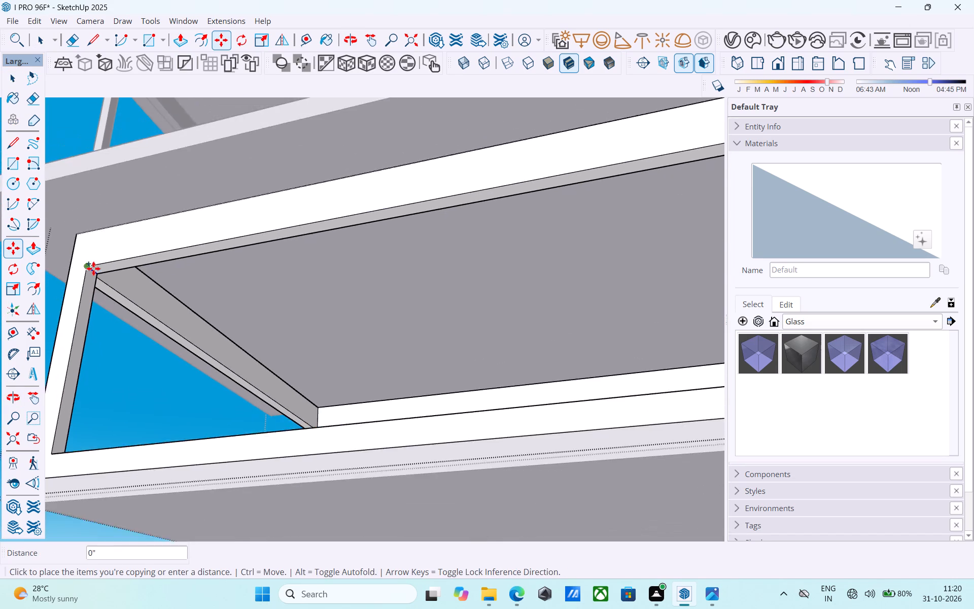
pyautogui.scroll(-3, 93, 268)
pyautogui.moveTo(265, 305); pyautogui.dragTo(337, 307, button='middle')
pyautogui.moveTo(585, 330); pyautogui.dragTo(488, 348, button='middle')
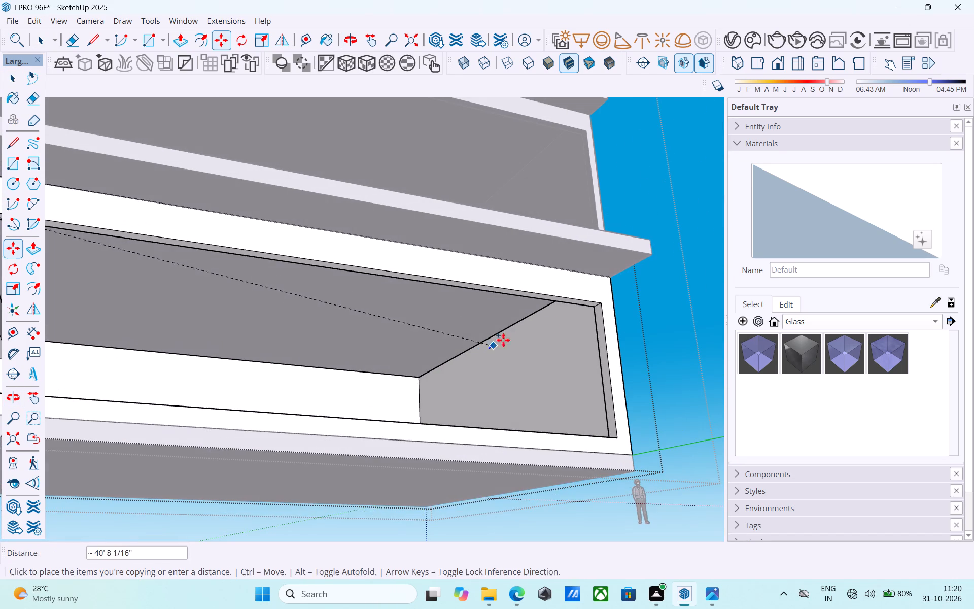
pyautogui.scroll(17, 616, 306)
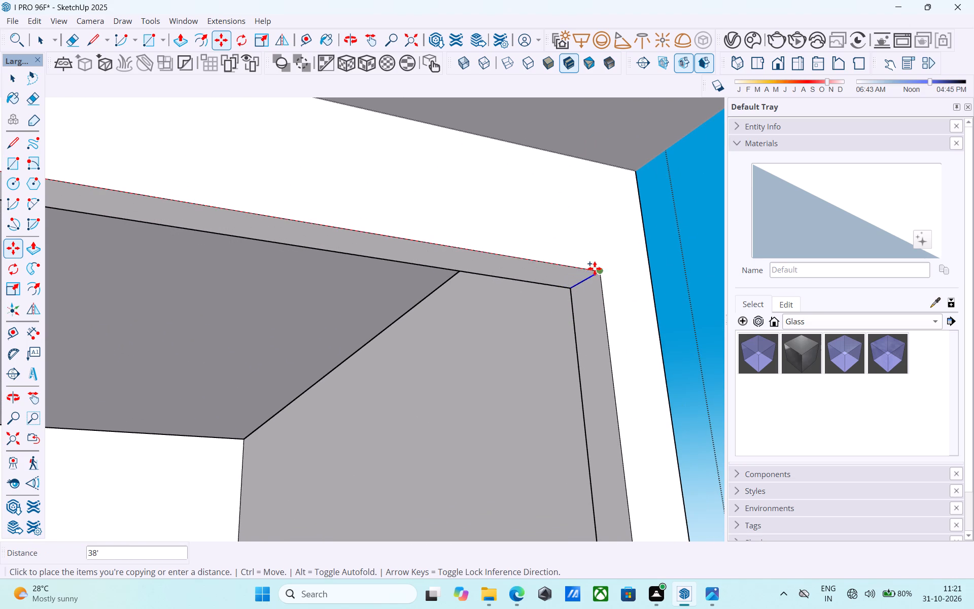
pyautogui.click(597, 269)
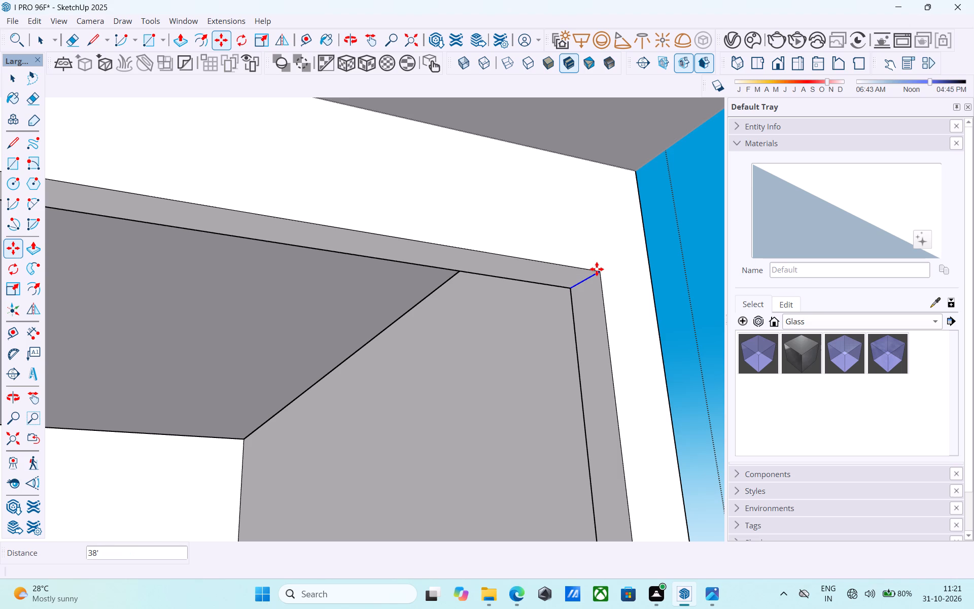
pyautogui.write('/3')
pyautogui.press('Return')
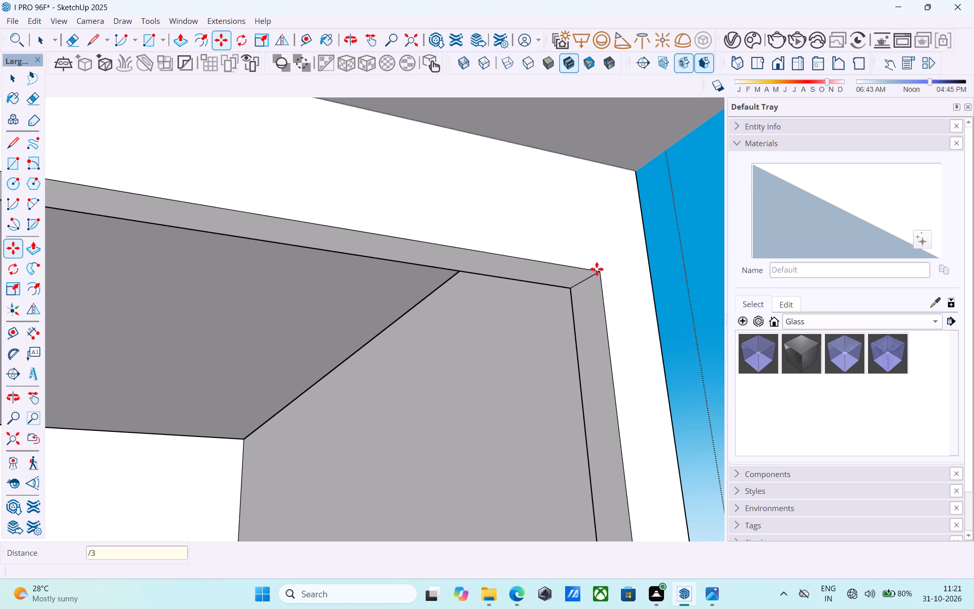
# Copy the first third-point line on the head's underside 1' along the head, outlining the first post.
pyautogui.scroll(-19, 597, 269)
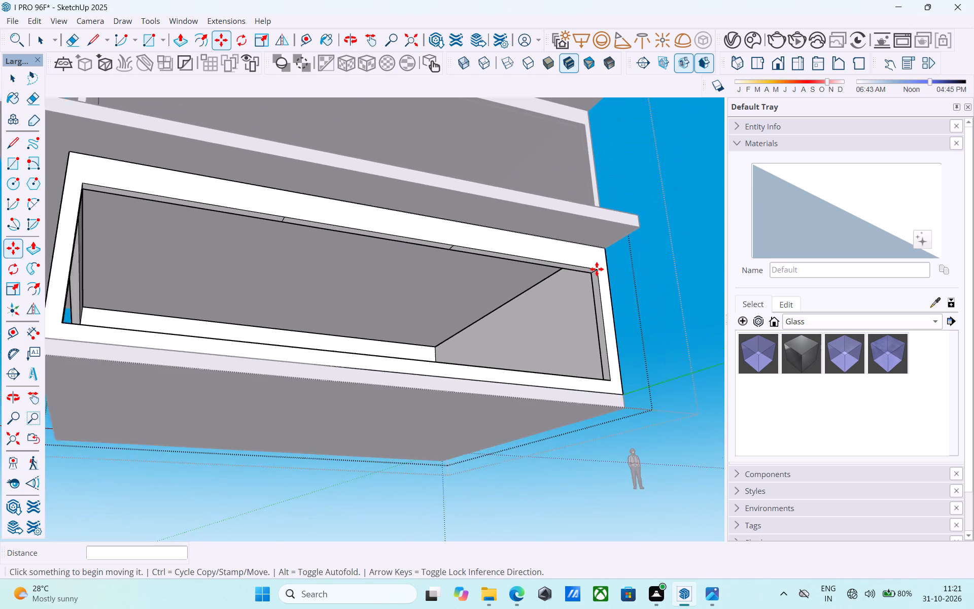
pyautogui.scroll(4, 321, 236)
pyautogui.scroll(4, 277, 185)
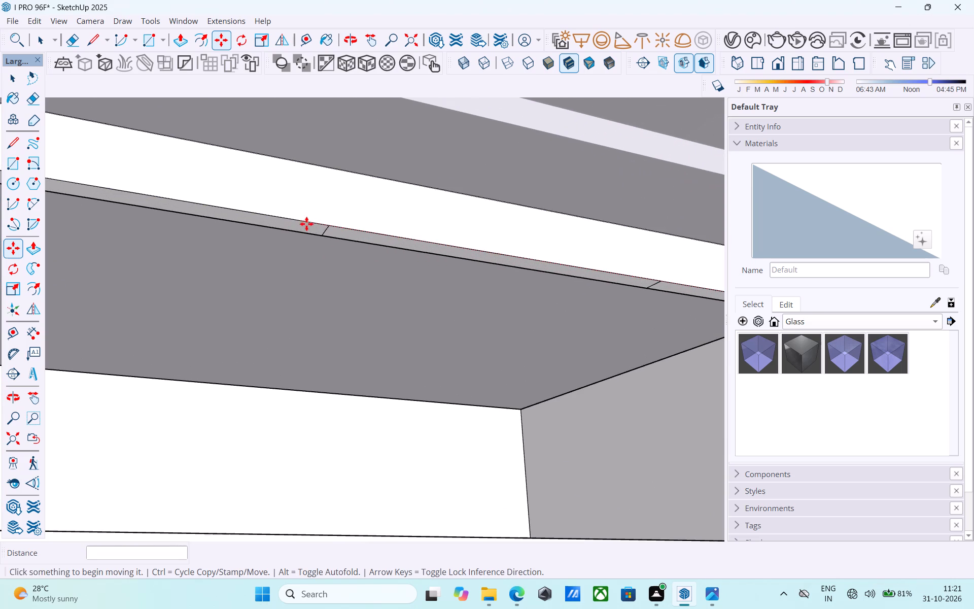
pyautogui.press('space')
pyautogui.scroll(5, 313, 230)
pyautogui.click(330, 232)
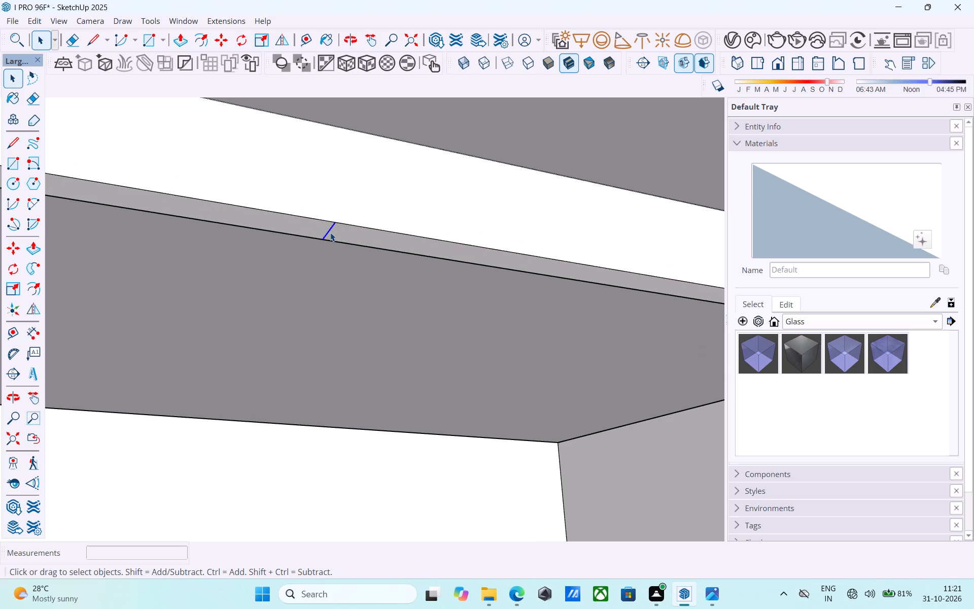
pyautogui.press('m')
pyautogui.click(333, 223)
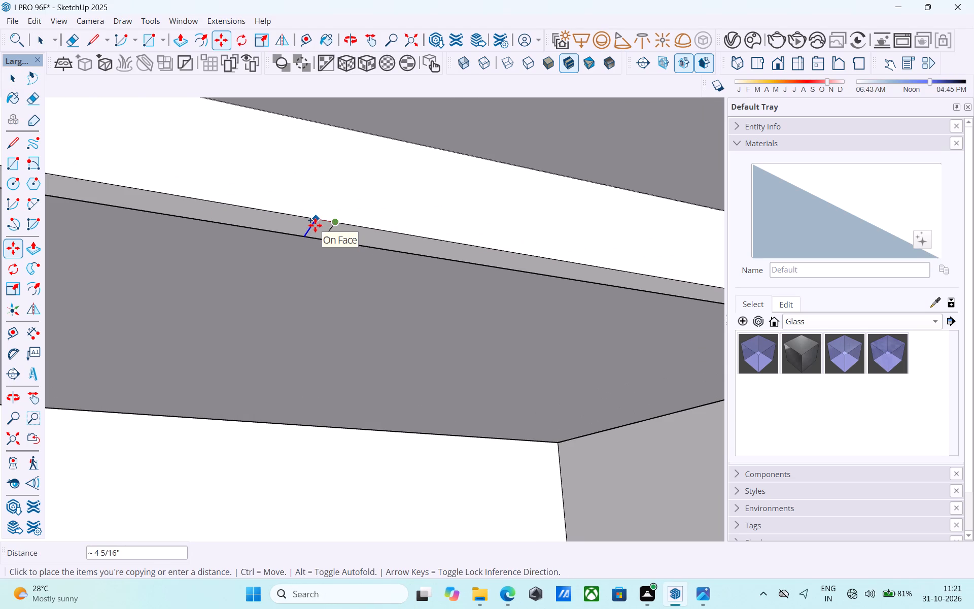
pyautogui.write("1'")
pyautogui.press('Return')
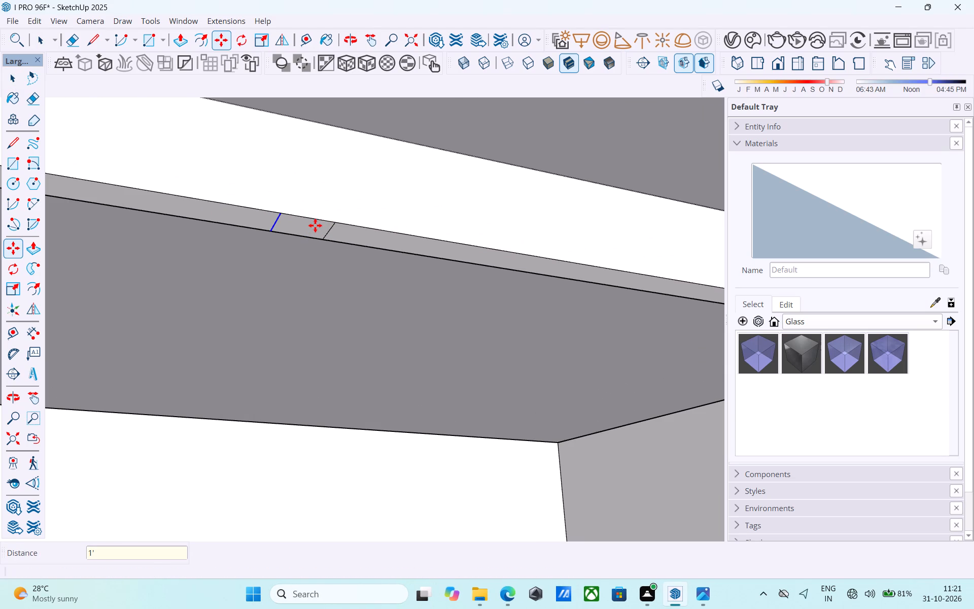
# Copy the other third-point line 1' along the head in the same direction, outlining the second post.
pyautogui.press('space')
pyautogui.scroll(-6, 313, 220)
pyautogui.keyDown('shift'); pyautogui.moveTo(303, 221); pyautogui.dragTo(255, 190, button='middle'); pyautogui.keyUp('shift')
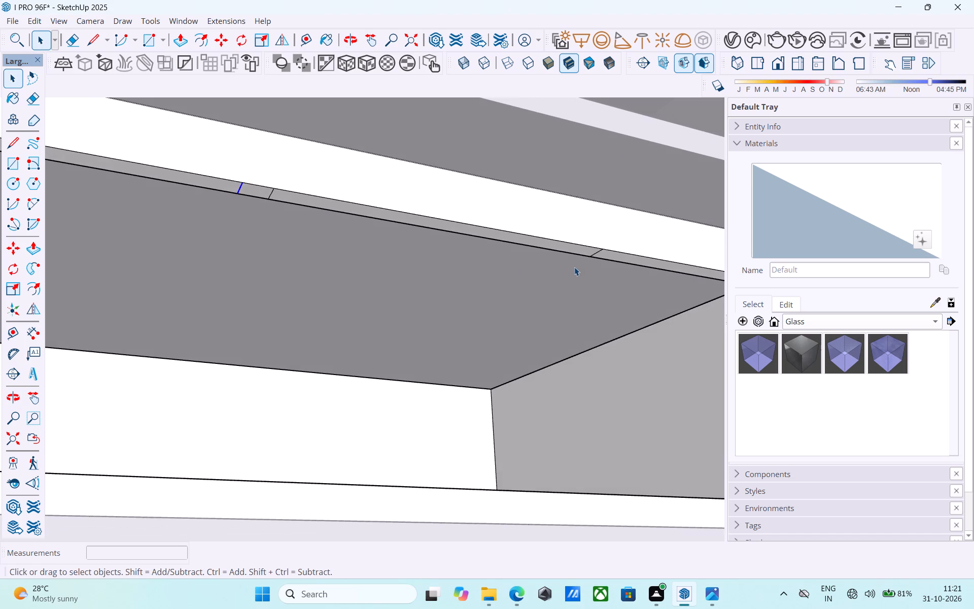
pyautogui.scroll(-1, 574, 267)
pyautogui.scroll(5, 586, 260)
pyautogui.click(598, 252)
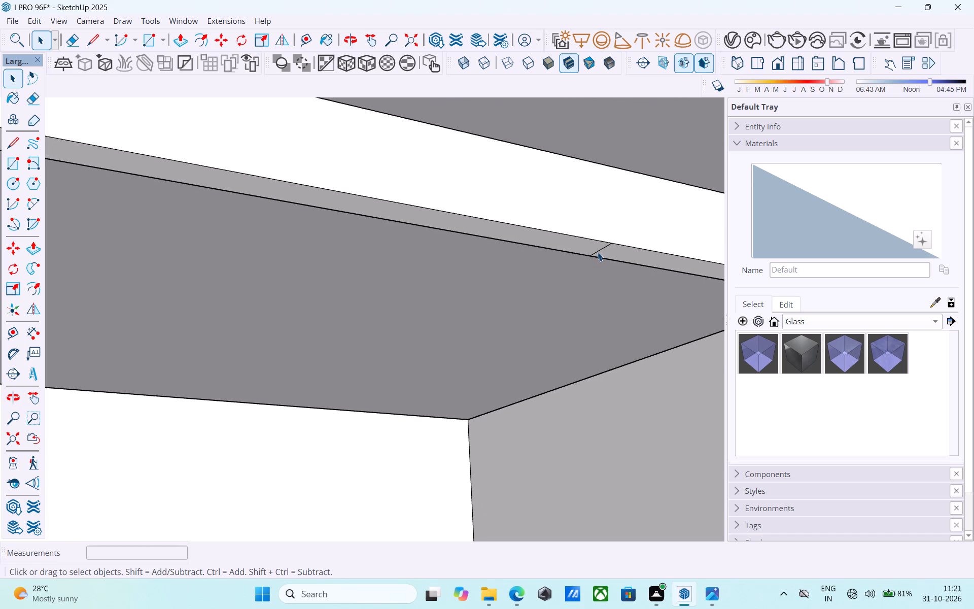
pyautogui.press('m')
pyautogui.click(614, 240)
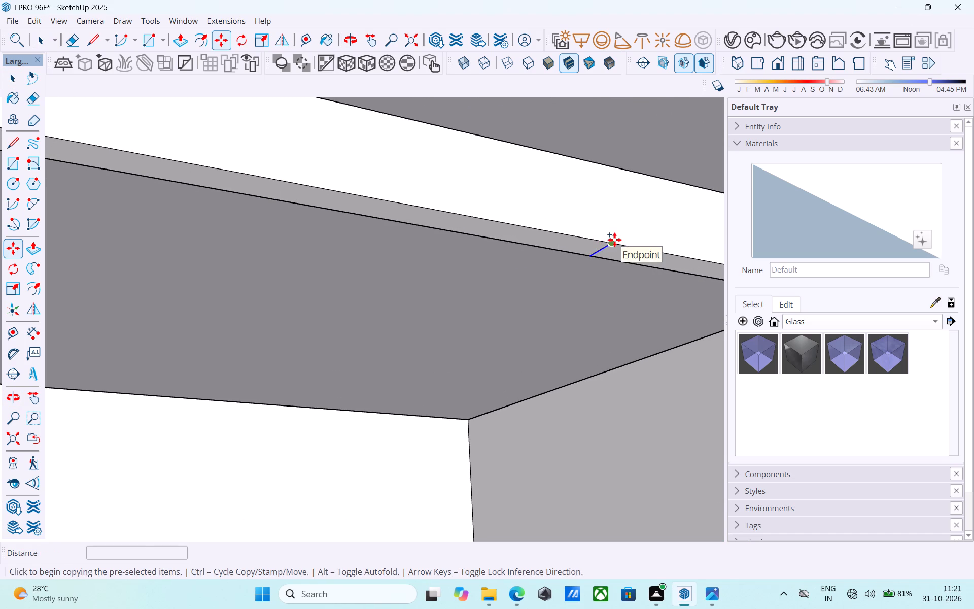
pyautogui.click(572, 236)
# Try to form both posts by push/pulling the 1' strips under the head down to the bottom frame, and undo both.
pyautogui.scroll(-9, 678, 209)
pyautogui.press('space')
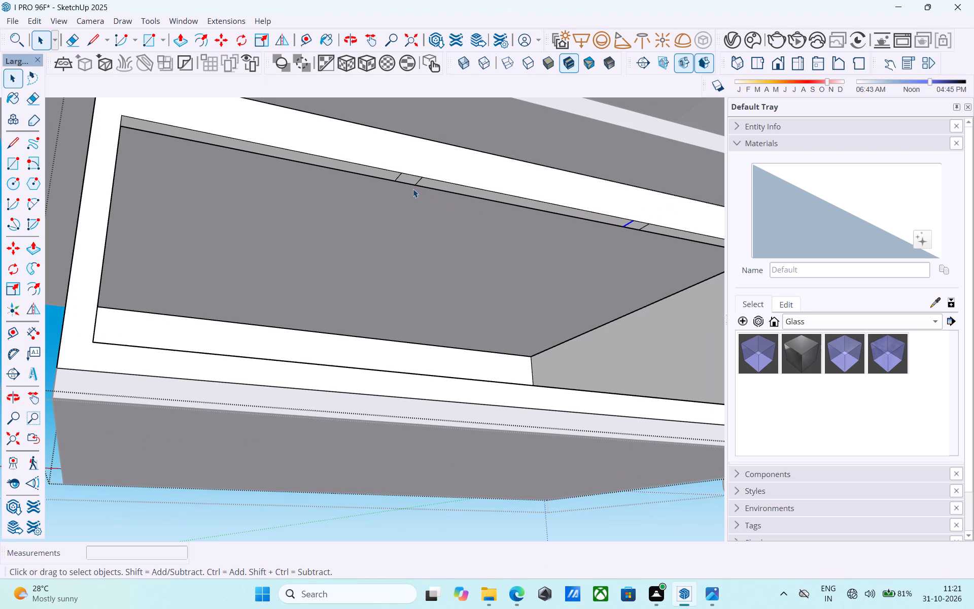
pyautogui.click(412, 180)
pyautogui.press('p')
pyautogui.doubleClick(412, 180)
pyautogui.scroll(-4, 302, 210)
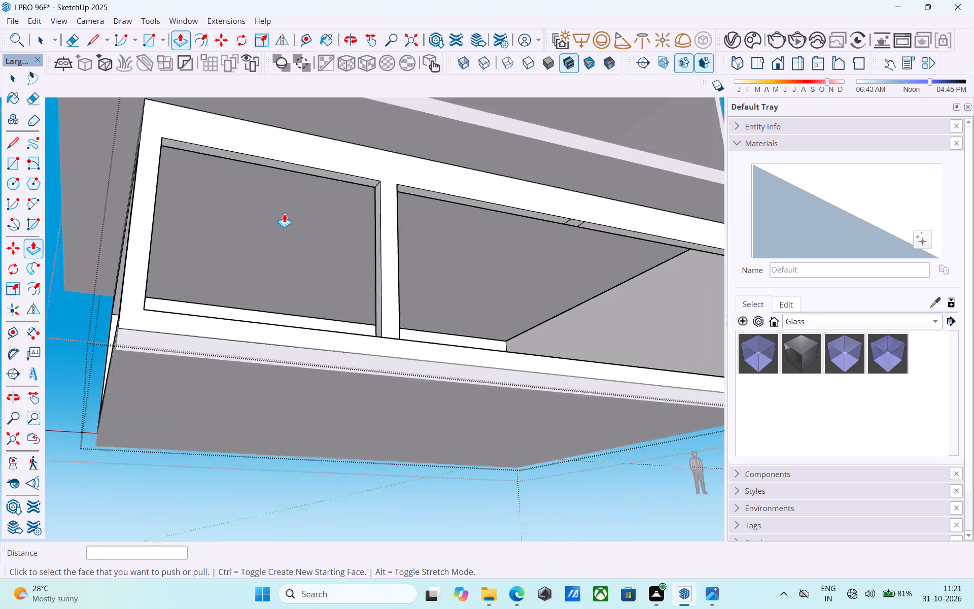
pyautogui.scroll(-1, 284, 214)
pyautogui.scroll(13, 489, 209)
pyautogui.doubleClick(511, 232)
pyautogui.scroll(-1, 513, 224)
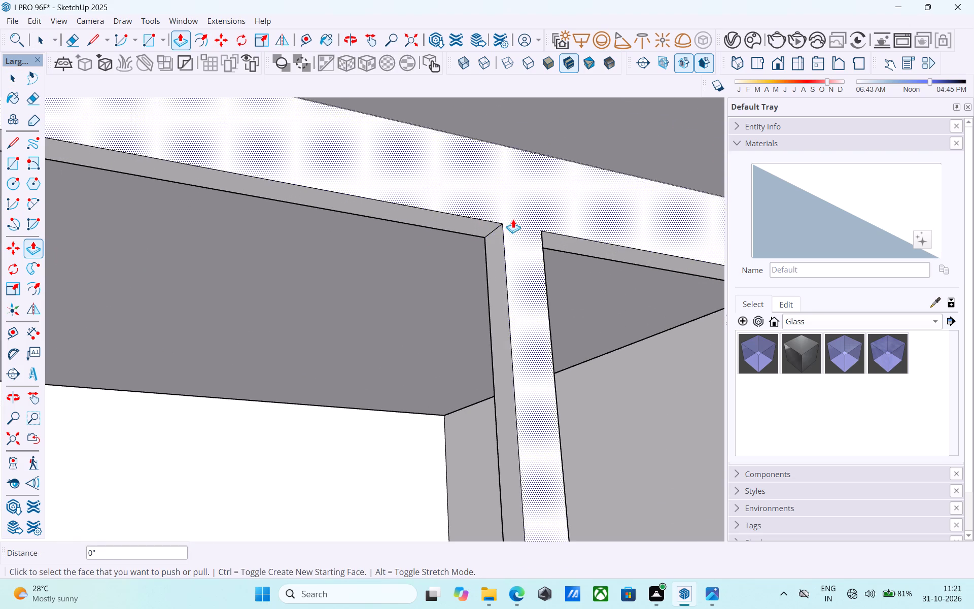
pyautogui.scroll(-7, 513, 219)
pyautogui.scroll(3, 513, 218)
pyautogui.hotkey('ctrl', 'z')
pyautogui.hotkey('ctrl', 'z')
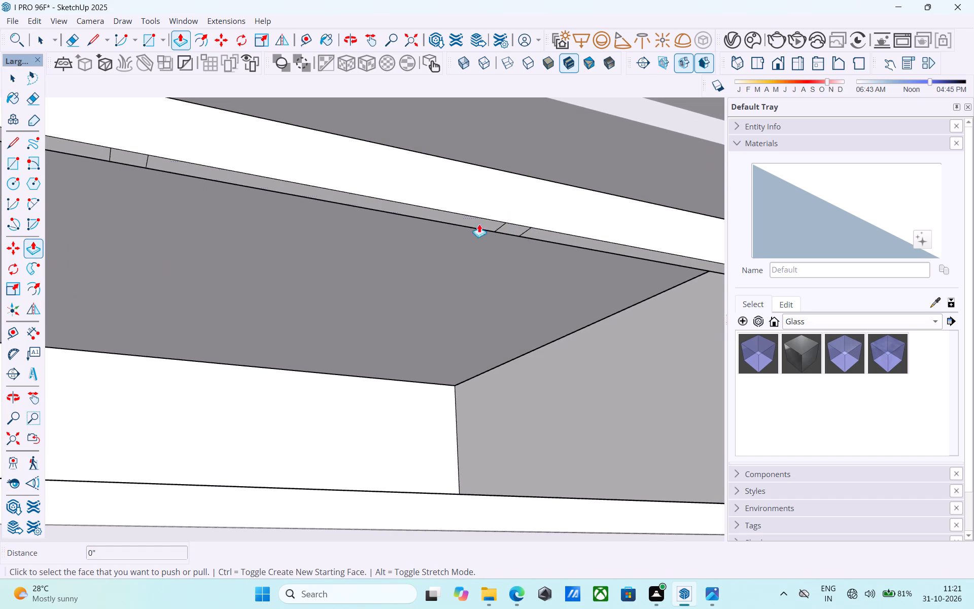
# Push/Pull the first 1' strip under the head down to the opening's bottom frame, forming a post.
pyautogui.doubleClick(134, 158)
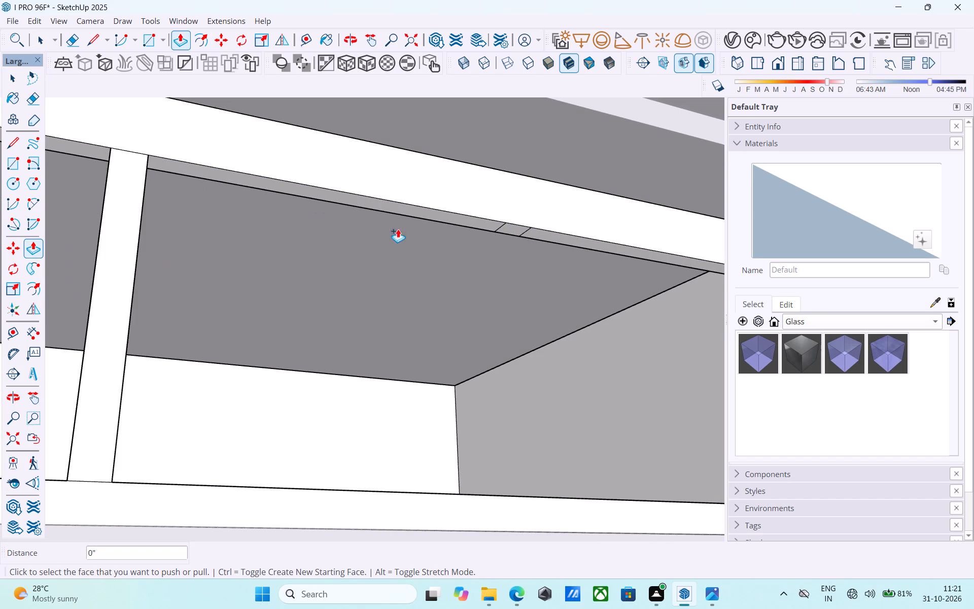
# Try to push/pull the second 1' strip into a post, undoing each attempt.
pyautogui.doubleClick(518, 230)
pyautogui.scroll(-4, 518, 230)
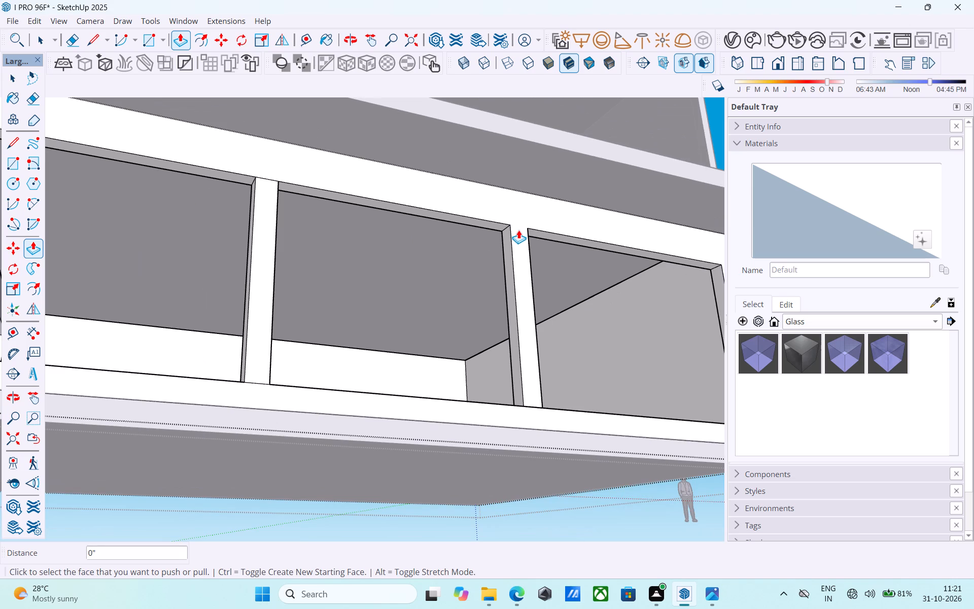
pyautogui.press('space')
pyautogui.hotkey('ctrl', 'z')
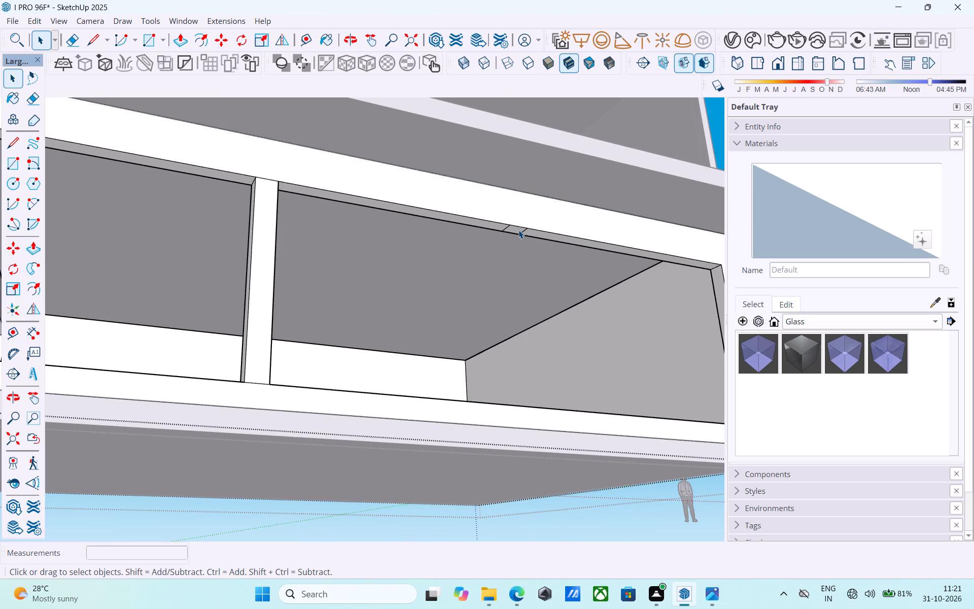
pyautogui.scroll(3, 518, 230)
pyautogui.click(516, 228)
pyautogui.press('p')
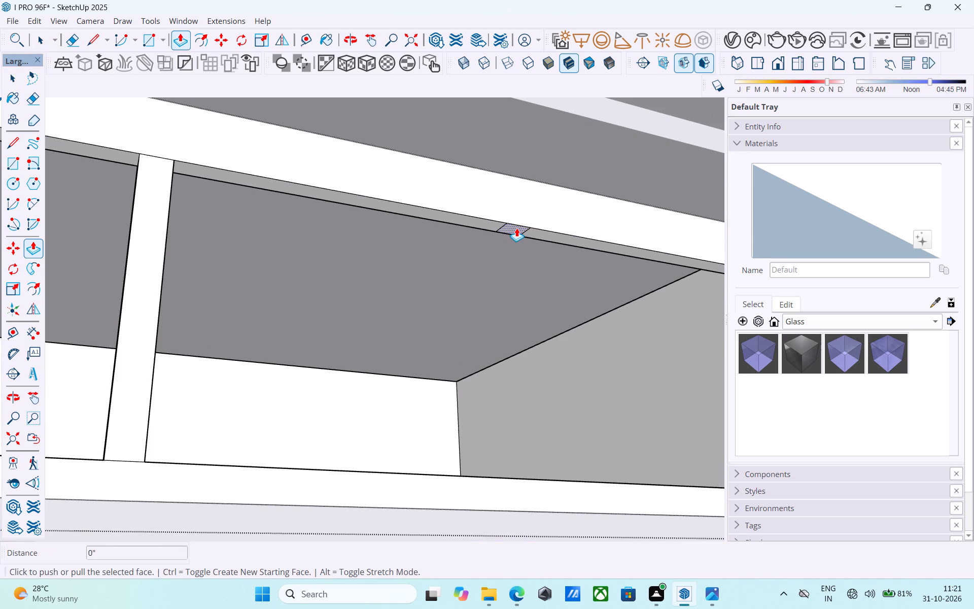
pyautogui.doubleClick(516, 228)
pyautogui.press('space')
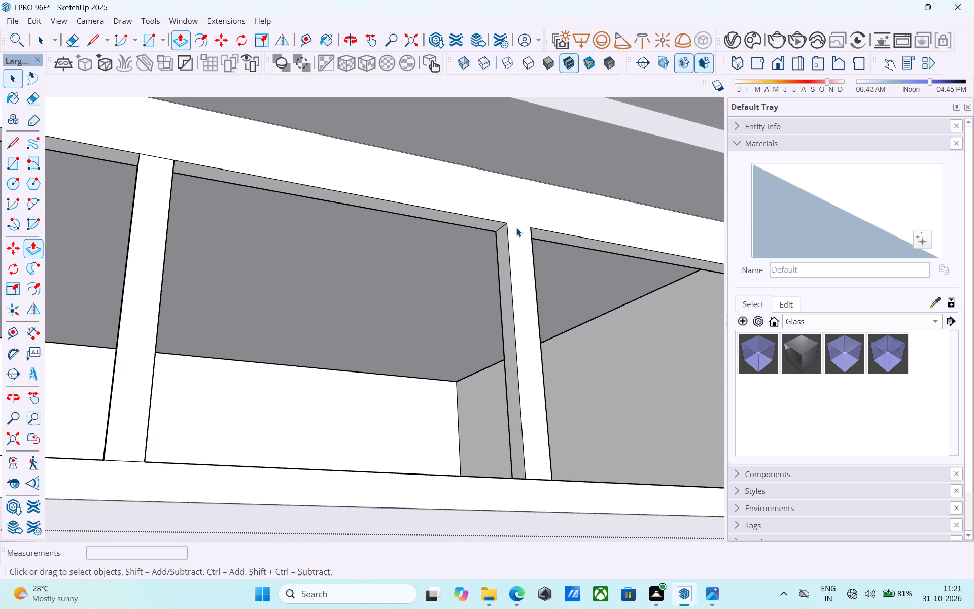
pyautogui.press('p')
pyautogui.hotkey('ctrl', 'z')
# Push/Pull the second 1' strip under the head down to the opening's bottom frame, forming the second post.
pyautogui.press('space')
pyautogui.click(517, 227)
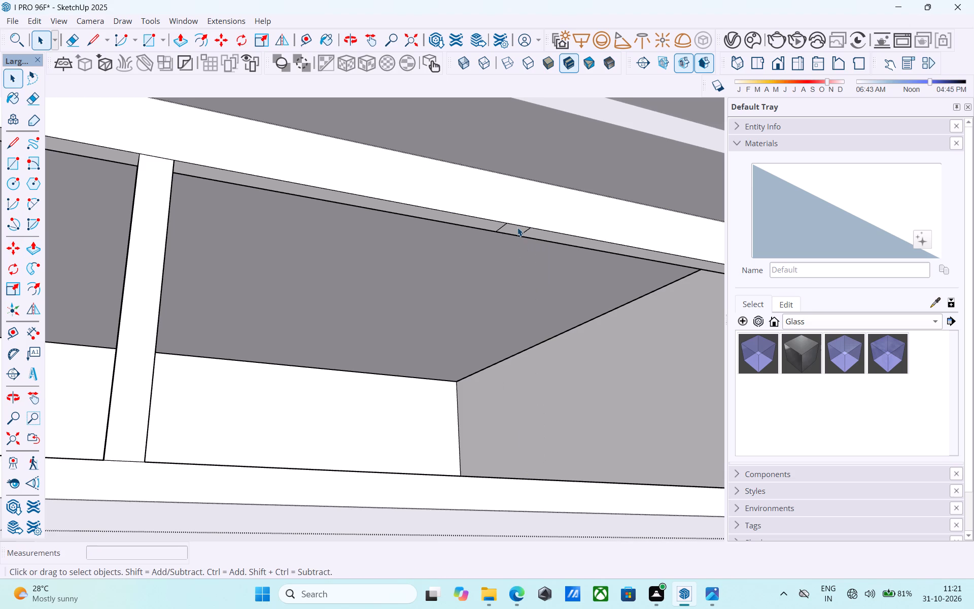
pyautogui.press('p')
pyautogui.doubleClick(517, 227)
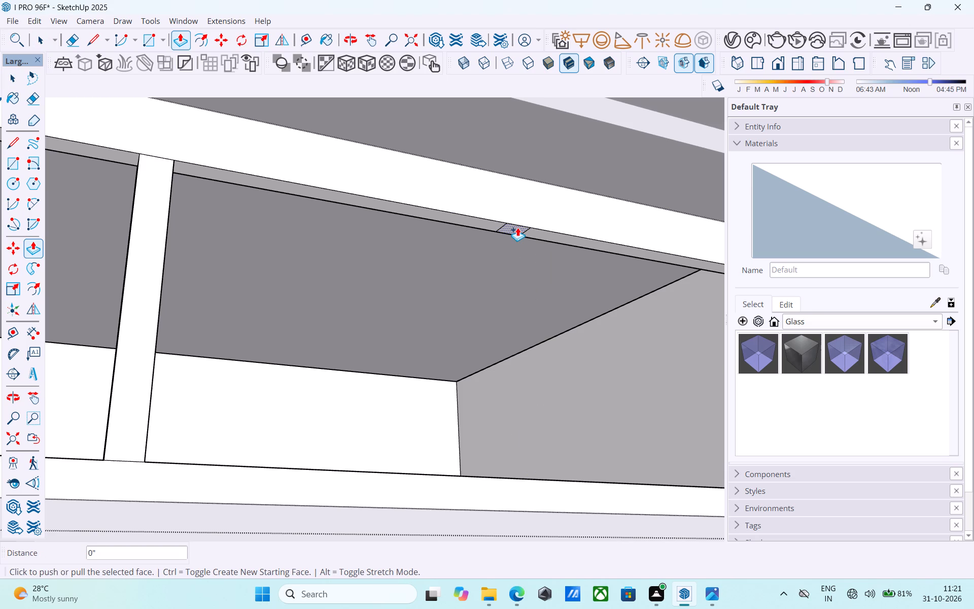
# Draw a 9" line across the head's underside at the midpoint of the adjacent side's undivided ground-storey opening.
pyautogui.scroll(-11, 517, 227)
pyautogui.moveTo(501, 253); pyautogui.dragTo(625, 370, button='middle')
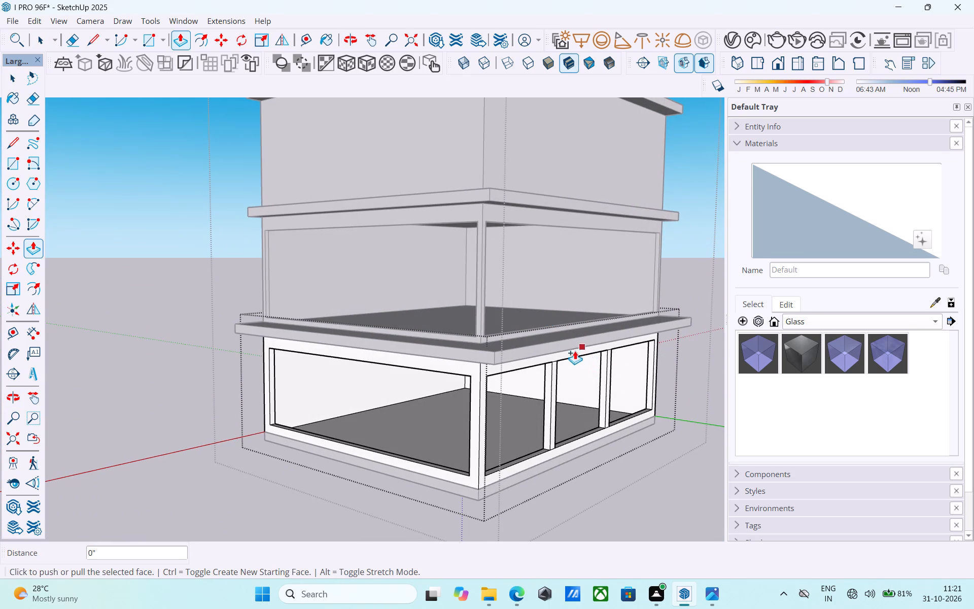
pyautogui.moveTo(569, 355); pyautogui.dragTo(629, 212, button='middle')
pyautogui.scroll(3, 484, 300)
pyautogui.scroll(4, 368, 287)
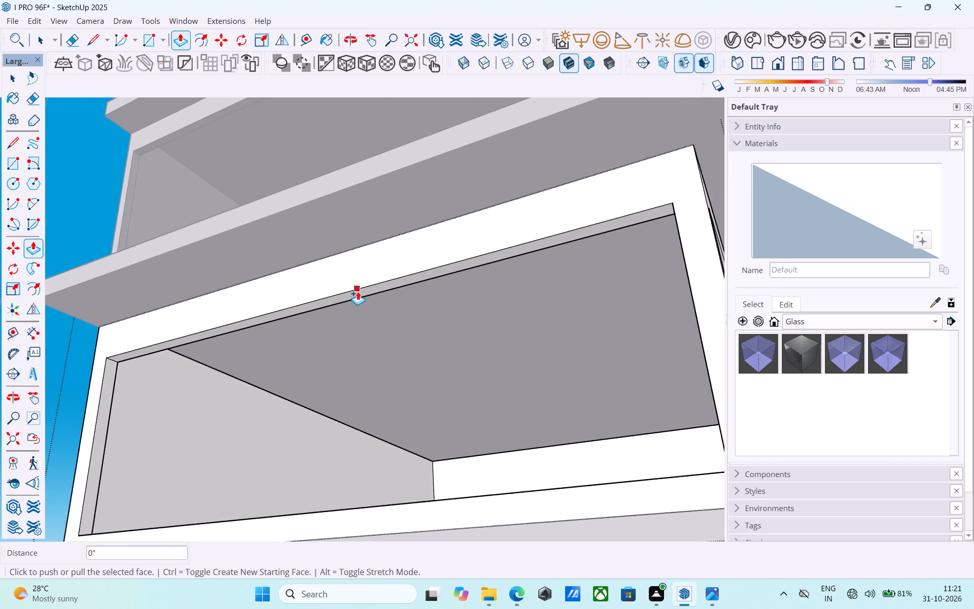
pyautogui.scroll(4, 358, 291)
pyautogui.press('l')
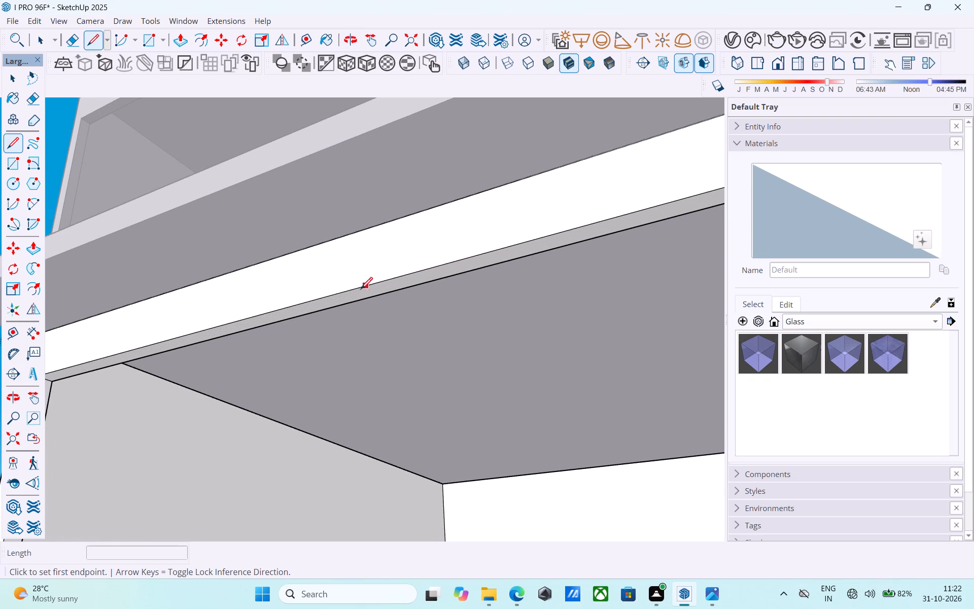
pyautogui.click(315, 303)
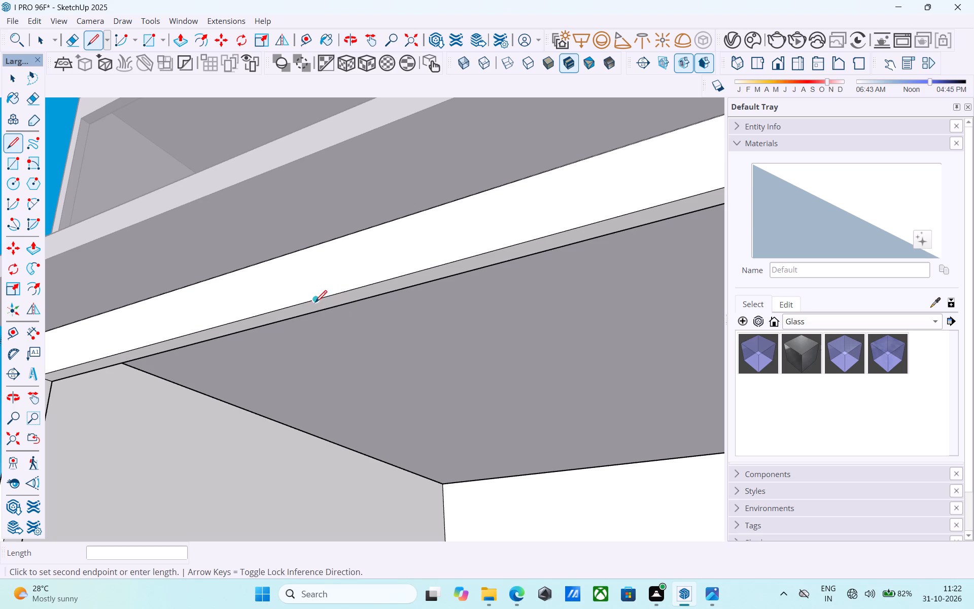
pyautogui.scroll(-4, 315, 303)
pyautogui.moveTo(315, 303); pyautogui.dragTo(527, 332, button='middle')
pyautogui.scroll(-5, 527, 332)
pyautogui.scroll(3, 392, 331)
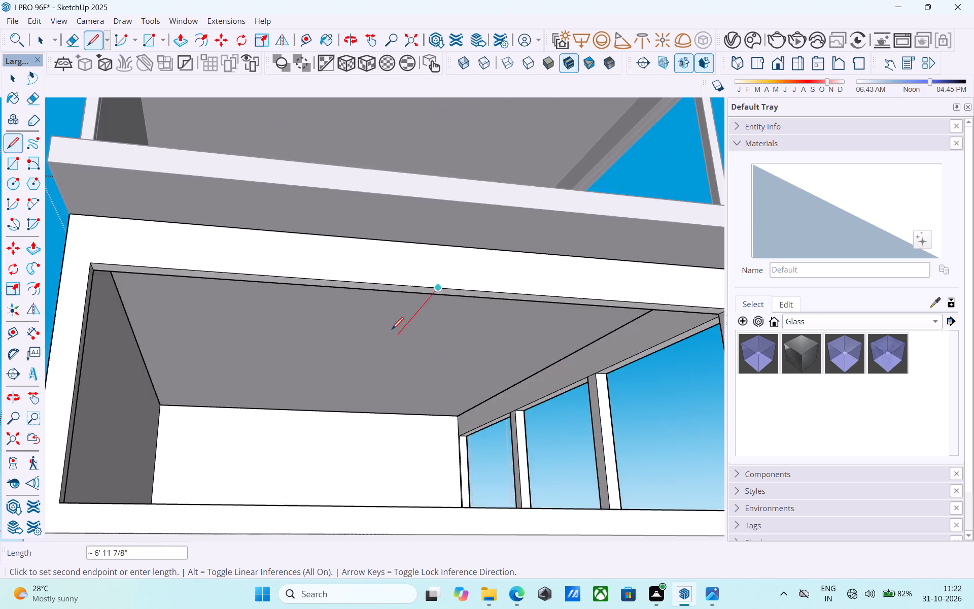
pyautogui.scroll(8, 392, 330)
pyautogui.click(447, 275)
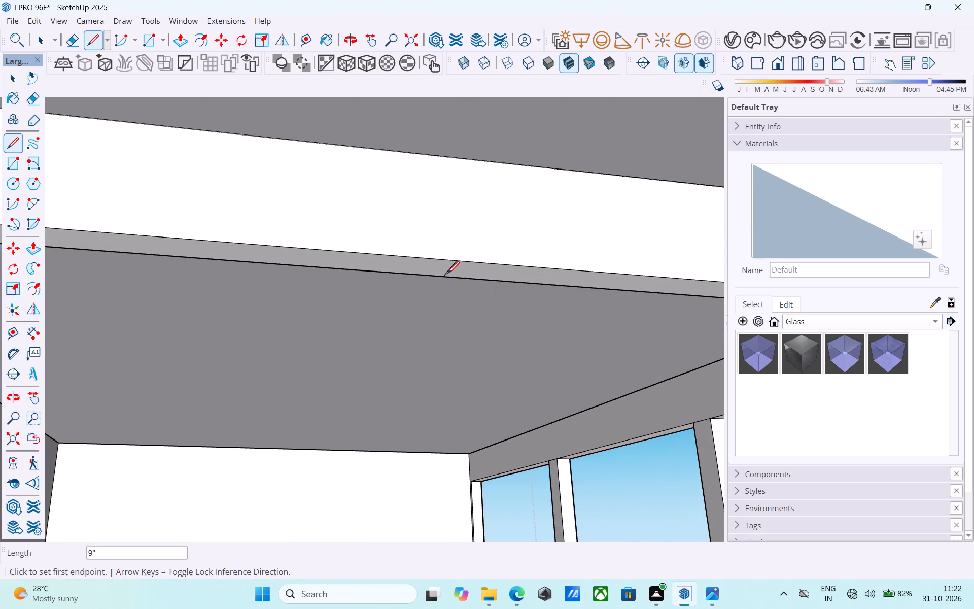
# Copy the midpoint line 6" along the head's underside toward the side with the two posts.
pyautogui.press('space')
pyautogui.click(447, 273)
pyautogui.press('m')
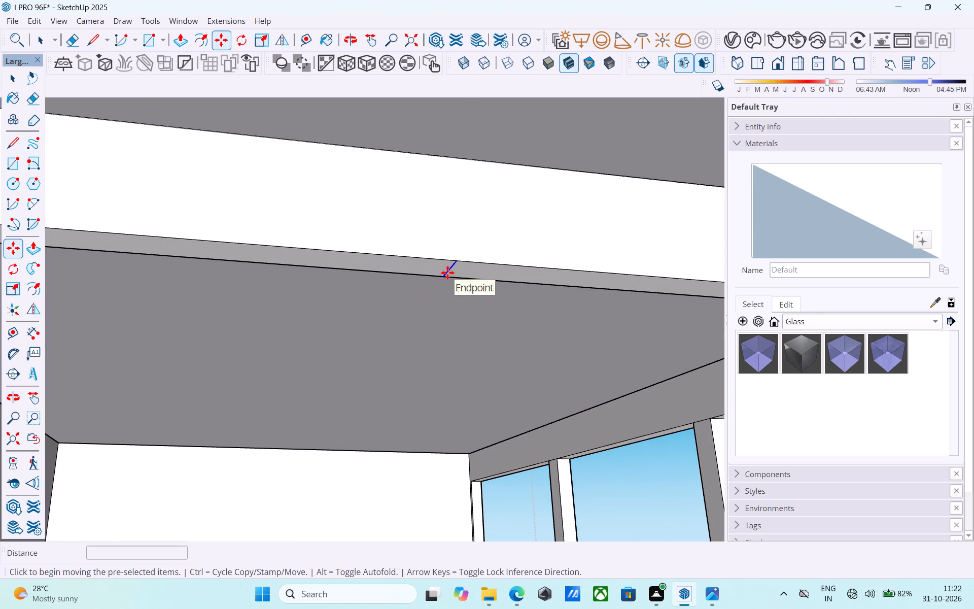
pyautogui.click(459, 264)
pyautogui.write('6"')
pyautogui.press('Return')
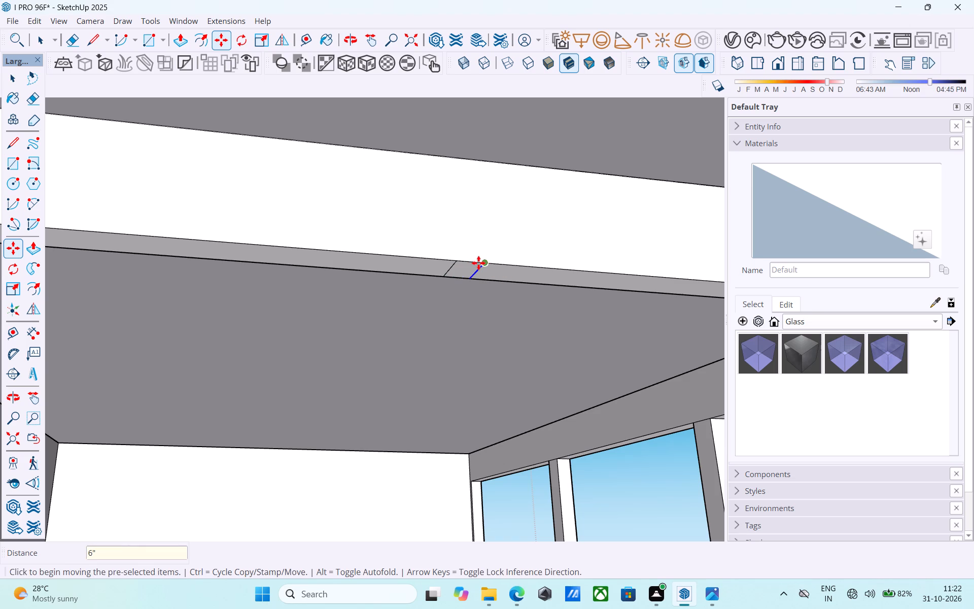
# Copy the offset line 1' back past the midpoint and erase the midpoint line, leaving a 1' strip centred on the head's underside.
pyautogui.click(489, 261)
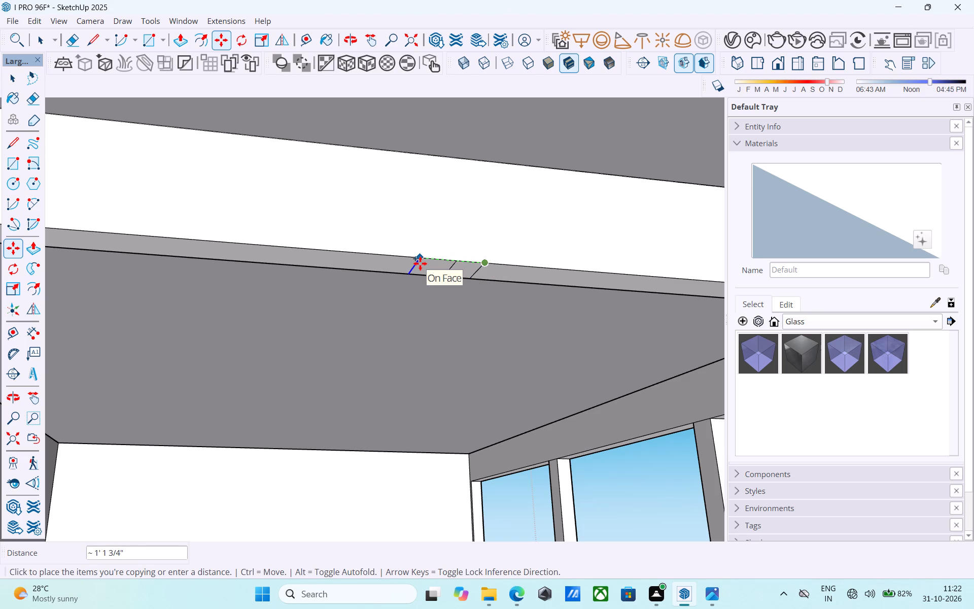
pyautogui.write("1'")
pyautogui.press('Return')
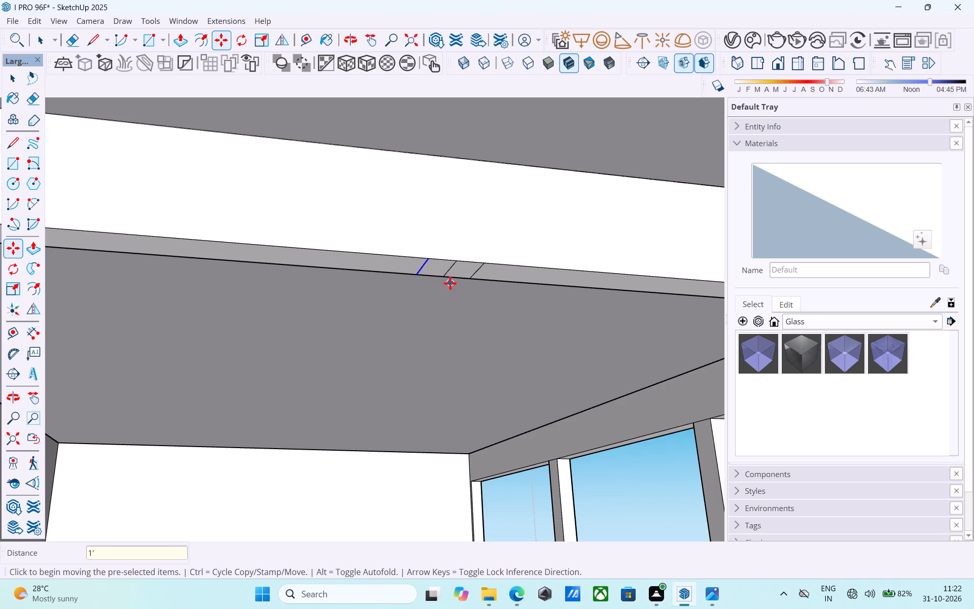
pyautogui.scroll(5, 453, 283)
pyautogui.press('e')
pyautogui.moveTo(453, 253); pyautogui.dragTo(443, 247)
# Push/Pull the centred 1' strip down from the head to the opening's bottom frame, repeating the previous post's distance.
pyautogui.press('space')
pyautogui.click(441, 245)
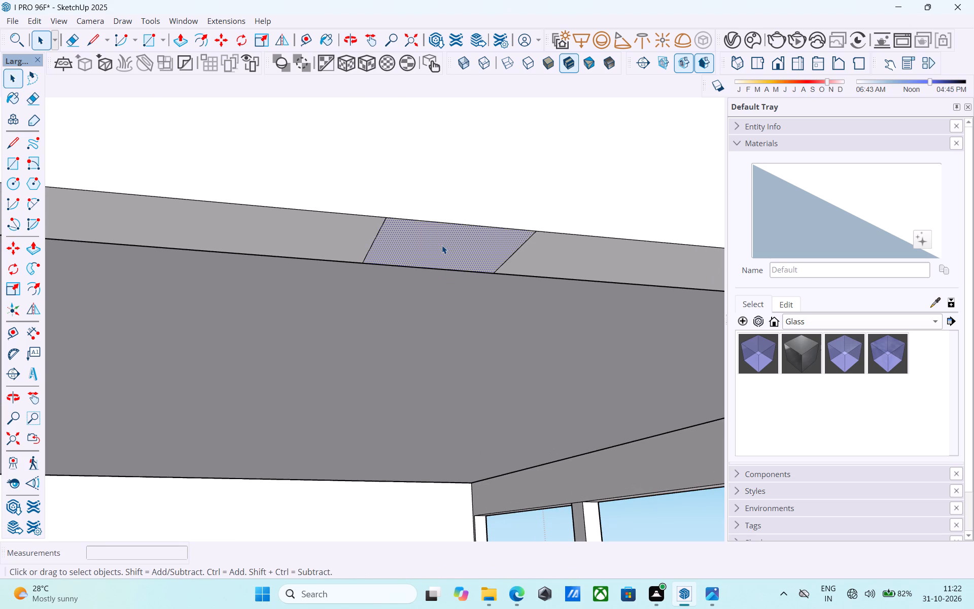
pyautogui.press('p')
pyautogui.doubleClick(442, 245)
# Examine the ground-storey openings and their posts from both open sides, above and below the building.
pyautogui.scroll(-3, 443, 245)
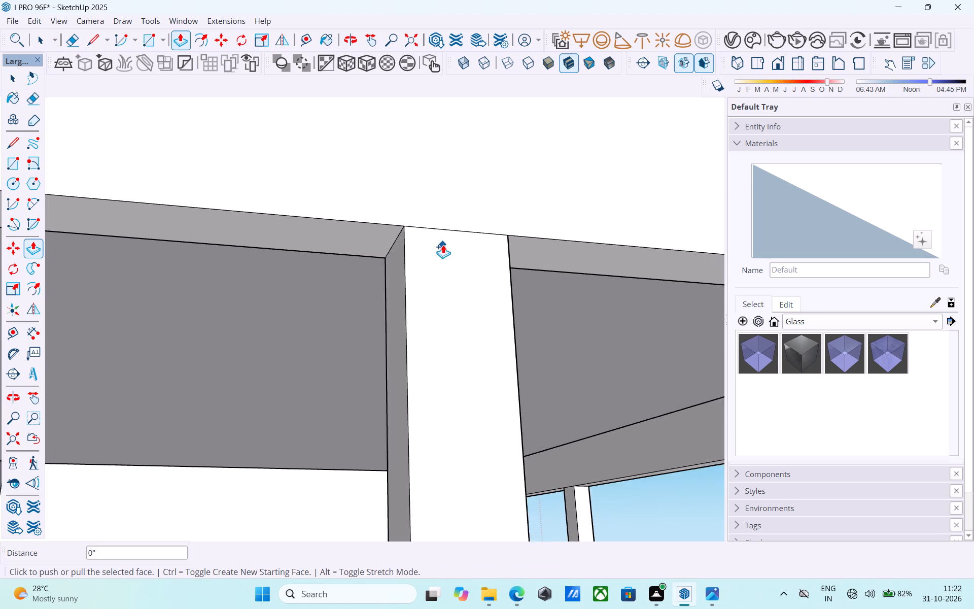
pyautogui.scroll(-20, 443, 245)
pyautogui.scroll(-5, 443, 245)
pyautogui.moveTo(427, 264); pyautogui.dragTo(388, 384, button='middle')
pyautogui.scroll(-2, 387, 374)
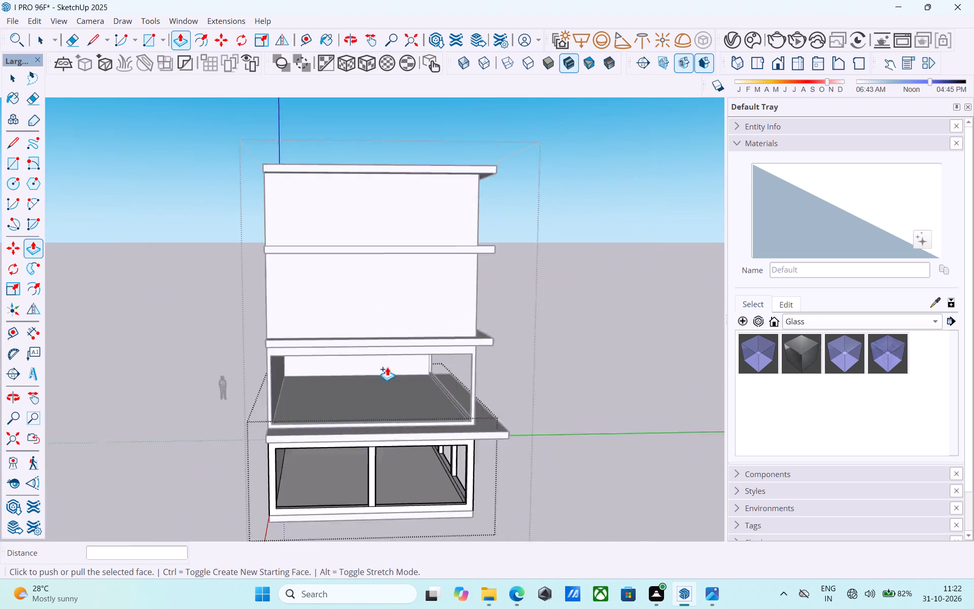
pyautogui.scroll(-10, 387, 367)
pyautogui.moveTo(409, 363); pyautogui.dragTo(183, 364, button='middle')
pyautogui.scroll(-4, 597, 321)
pyautogui.moveTo(594, 325); pyautogui.dragTo(570, 321, button='middle')
pyautogui.scroll(3, 374, 332)
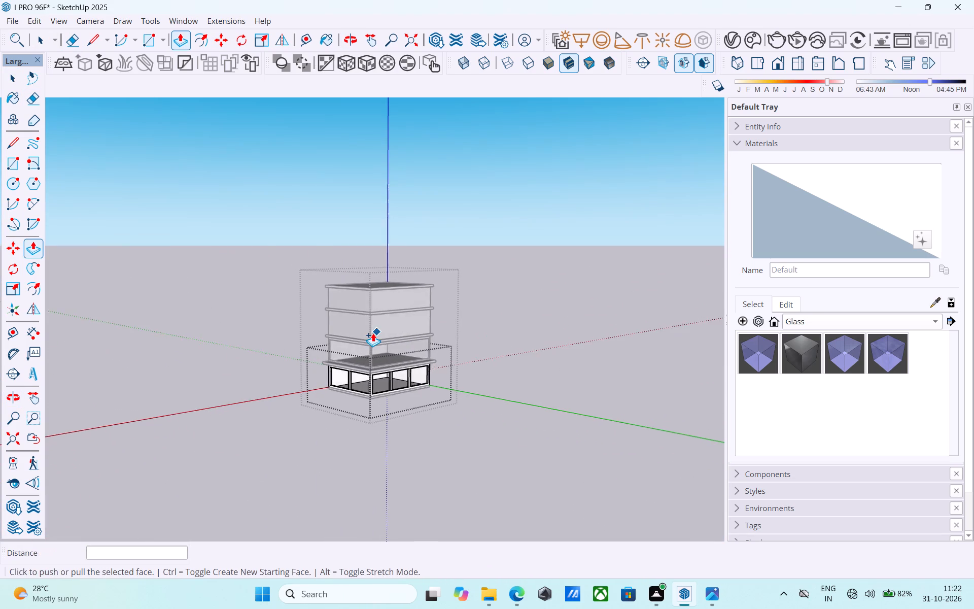
pyautogui.scroll(2, 373, 333)
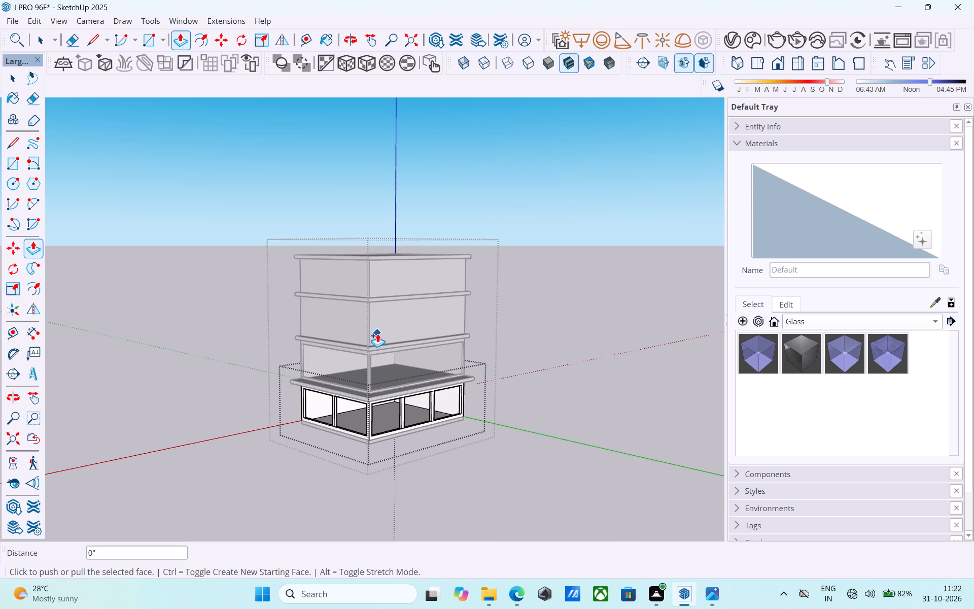
pyautogui.scroll(-5, 426, 274)
pyautogui.moveTo(408, 301); pyautogui.dragTo(390, 290, button='middle')
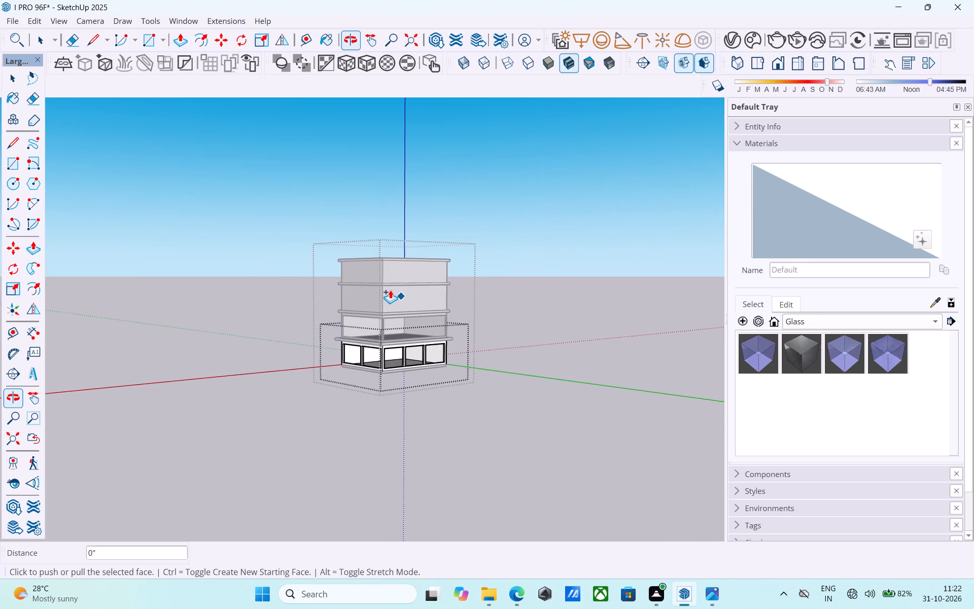
pyautogui.moveTo(389, 316); pyautogui.dragTo(361, 303, button='middle')
pyautogui.scroll(5, 361, 303)
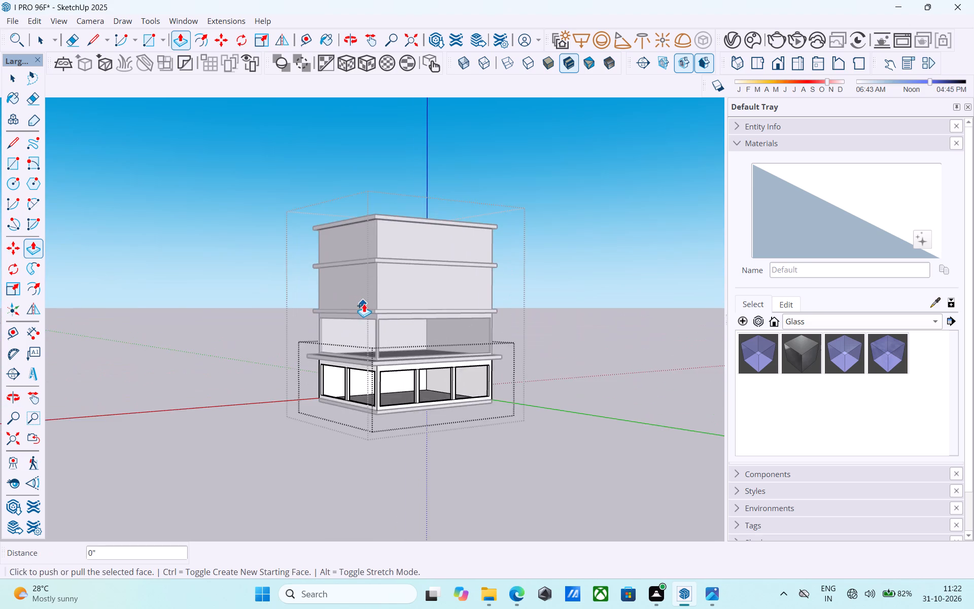
pyautogui.scroll(-5, 464, 279)
pyautogui.moveTo(465, 299); pyautogui.dragTo(392, 266, button='middle')
pyautogui.scroll(-5, 392, 266)
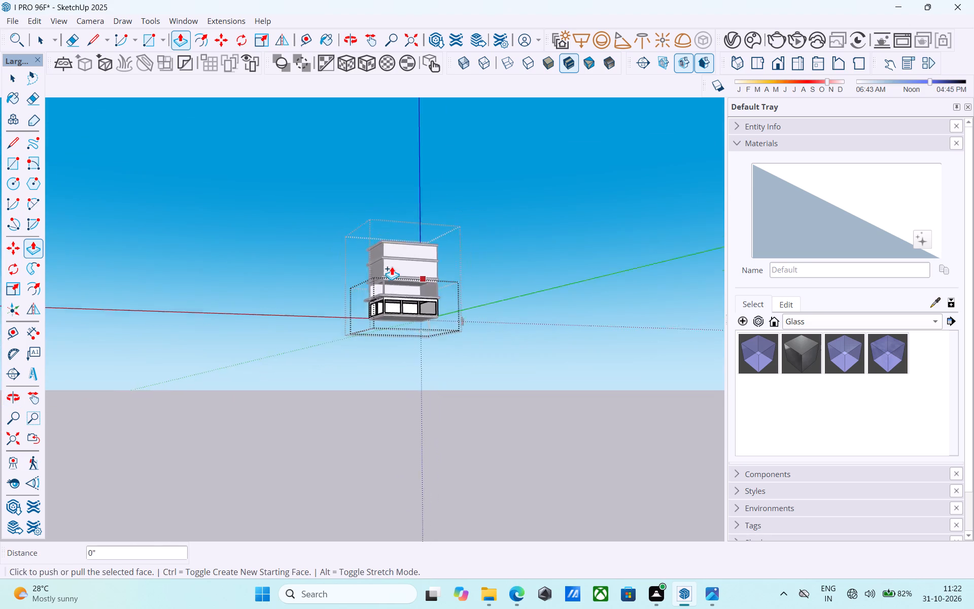
pyautogui.scroll(-1, 392, 266)
pyautogui.moveTo(416, 259); pyautogui.dragTo(512, 323, button='middle')
pyautogui.scroll(5, 392, 314)
pyautogui.scroll(8, 451, 333)
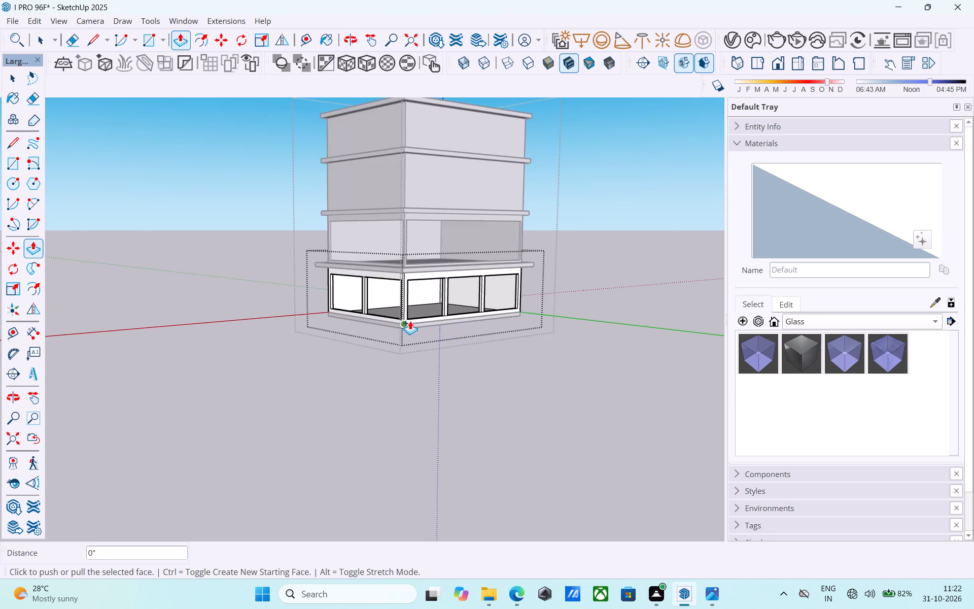
pyautogui.scroll(14, 411, 303)
pyautogui.moveTo(420, 307); pyautogui.dragTo(397, 308, button='middle')
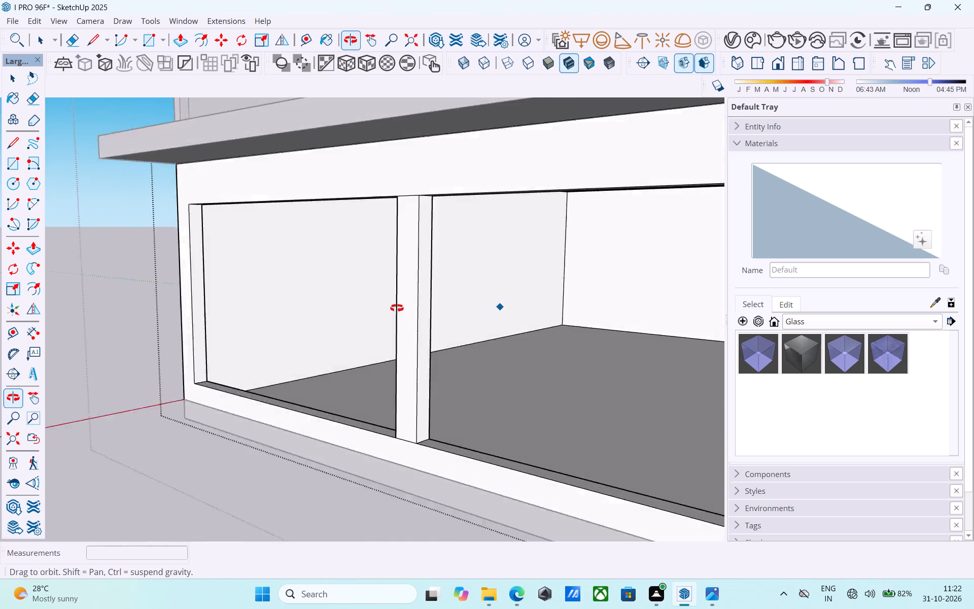
pyautogui.moveTo(397, 308); pyautogui.dragTo(401, 284, button='middle')
pyautogui.scroll(-8, 388, 333)
pyautogui.moveTo(391, 360); pyautogui.dragTo(393, 381, button='middle')
pyautogui.scroll(-5, 412, 304)
pyautogui.moveTo(412, 304); pyautogui.dragTo(443, 274, button='middle')
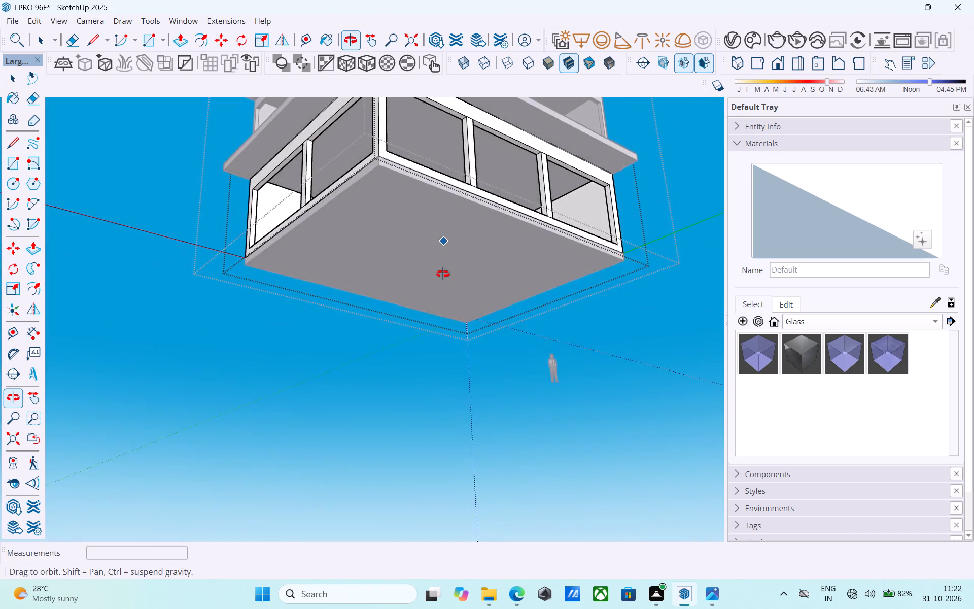
pyautogui.moveTo(443, 274); pyautogui.dragTo(503, 346, button='middle')
pyautogui.scroll(5, 503, 346)
pyautogui.keyDown('shift'); pyautogui.moveTo(513, 355); pyautogui.dragTo(405, 335, button='middle'); pyautogui.keyUp('shift')
pyautogui.scroll(1, 405, 335)
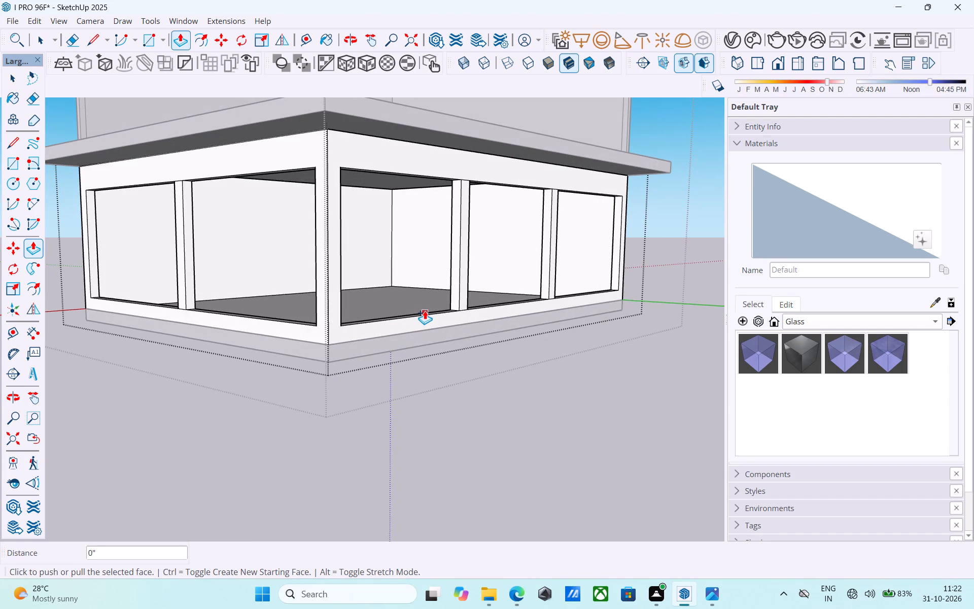
pyautogui.scroll(3, 425, 311)
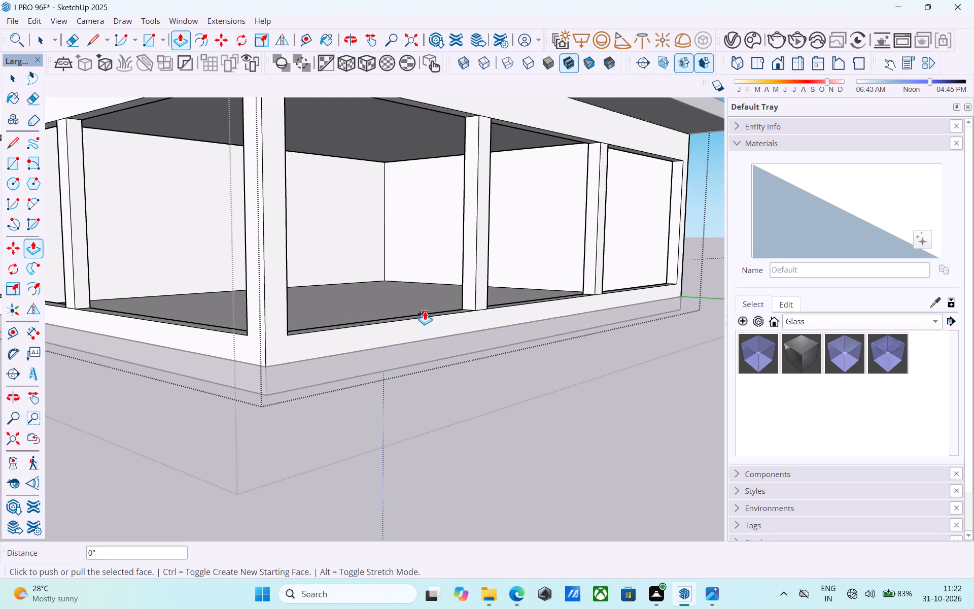
pyautogui.moveTo(427, 311); pyautogui.dragTo(446, 395, button='middle')
pyautogui.scroll(-6, 440, 355)
pyautogui.moveTo(440, 353); pyautogui.dragTo(432, 347, button='middle')
# Finish editing the ground-storey group and return to the enclosing building group.
pyautogui.press('space')
pyautogui.scroll(2, 431, 345)
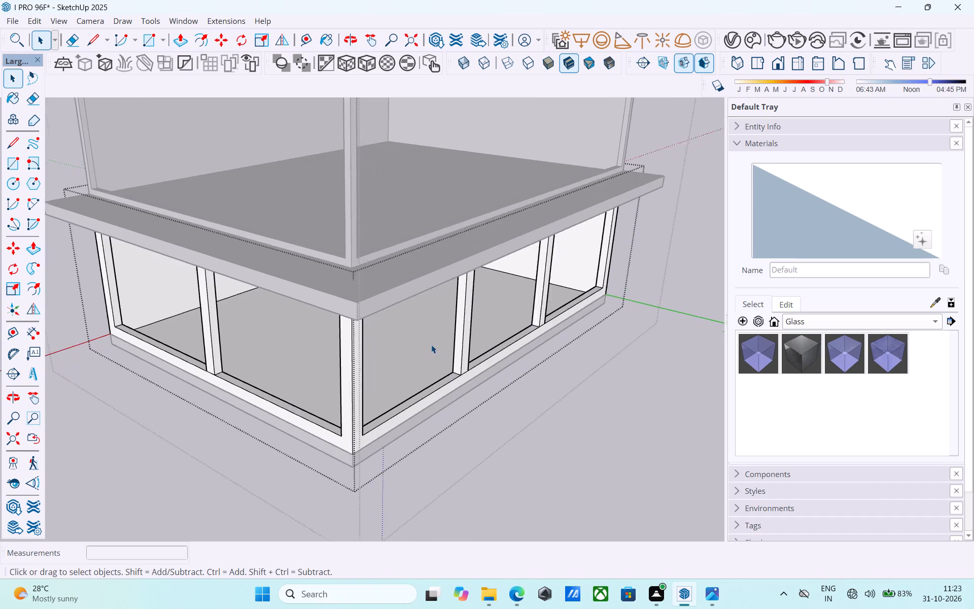
pyautogui.scroll(3, 431, 345)
pyautogui.scroll(-10, 427, 345)
pyautogui.click(626, 259)
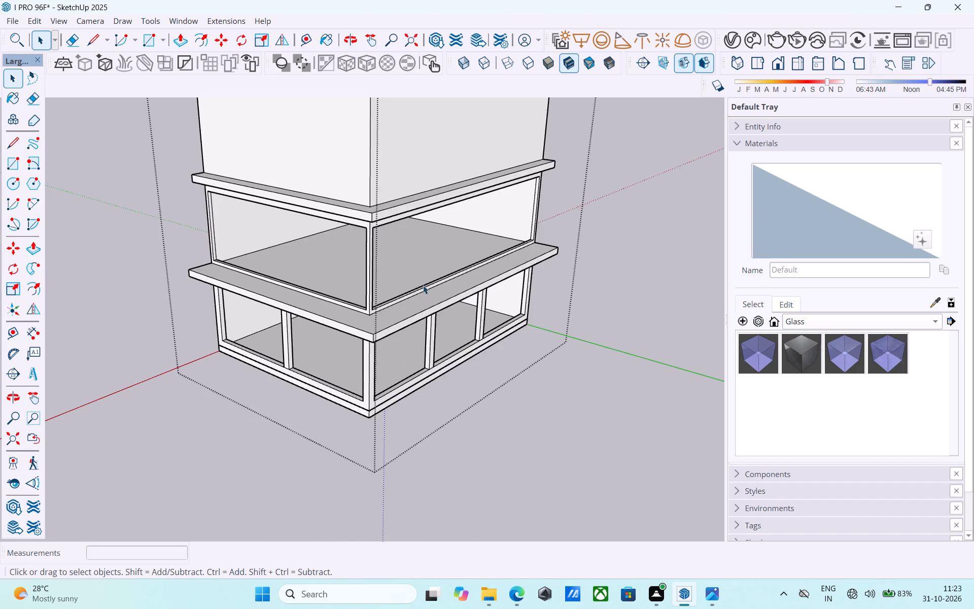
# Examine the framed openings and corner of the storey directly above the ground storey.
pyautogui.scroll(3, 416, 285)
pyautogui.click(351, 273)
pyautogui.scroll(7, 350, 273)
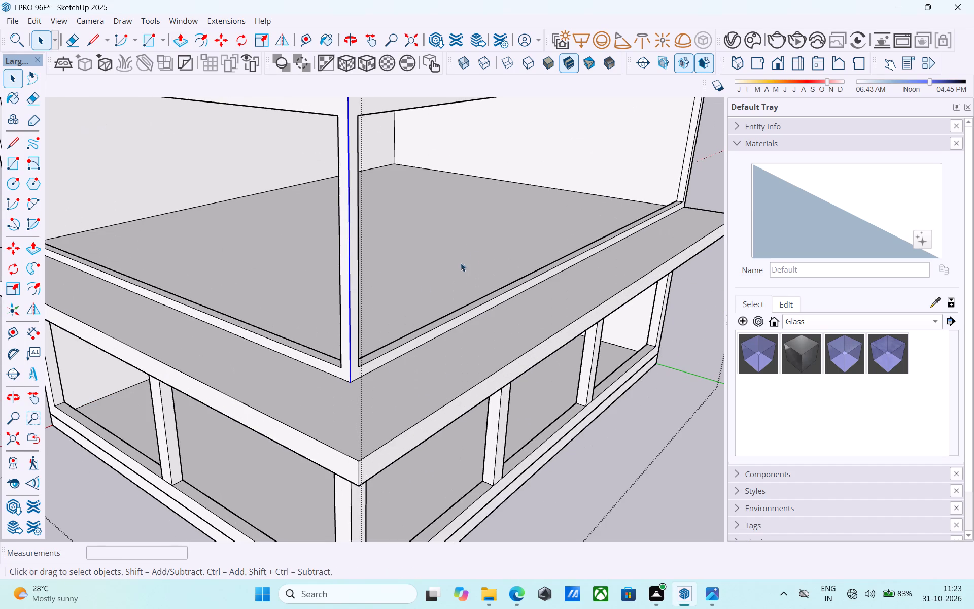
pyautogui.scroll(-4, 476, 254)
pyautogui.moveTo(476, 254); pyautogui.dragTo(460, 245, button='middle')
pyautogui.middleClick(463, 245)
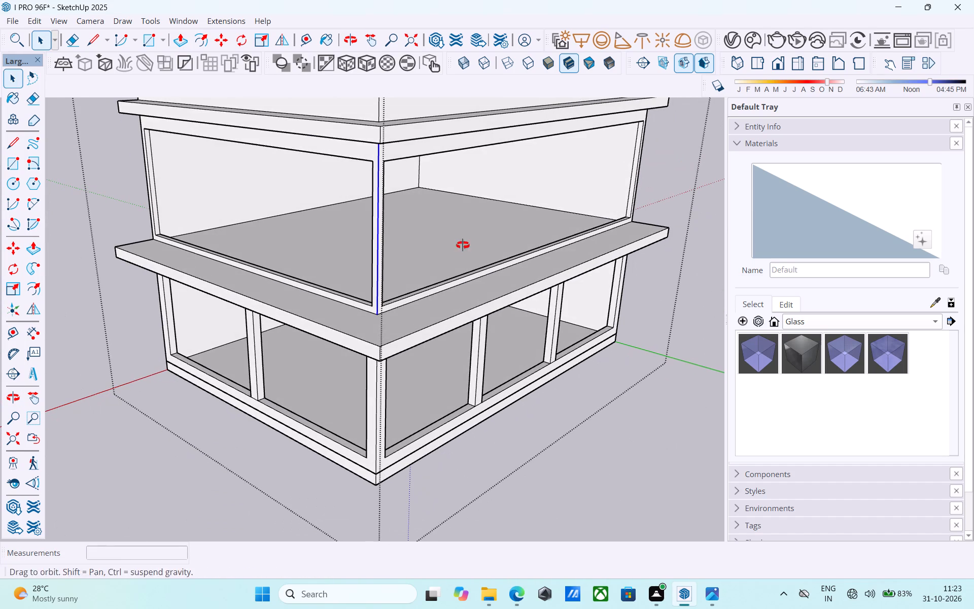
pyautogui.scroll(-4, 472, 248)
pyautogui.moveTo(472, 248); pyautogui.dragTo(461, 251, button='middle')
pyautogui.moveTo(511, 247); pyautogui.dragTo(493, 248, button='middle')
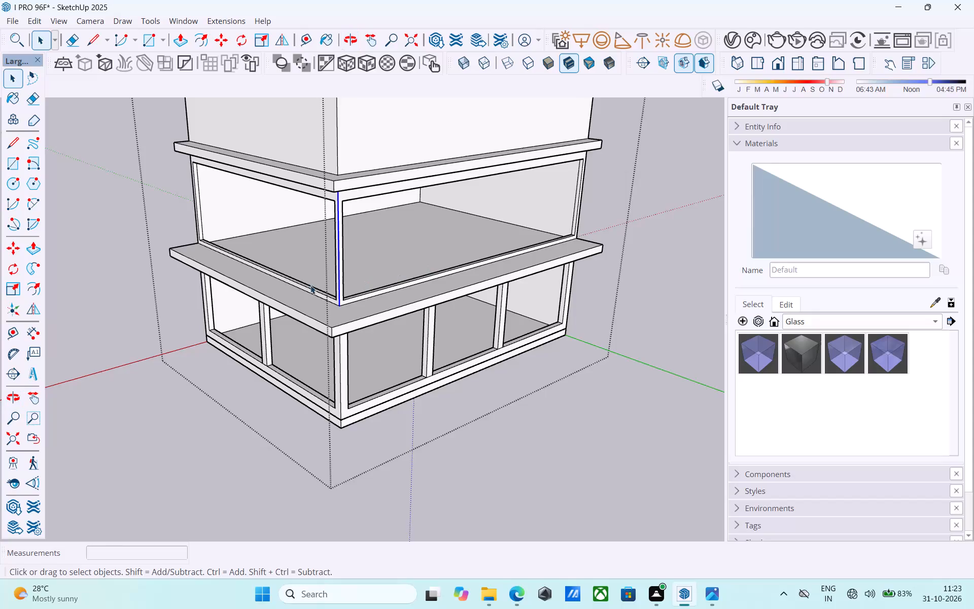
pyautogui.moveTo(304, 283); pyautogui.dragTo(297, 280, button='middle')
pyautogui.scroll(-3, 348, 277)
pyautogui.moveTo(377, 277); pyautogui.dragTo(346, 287, button='middle')
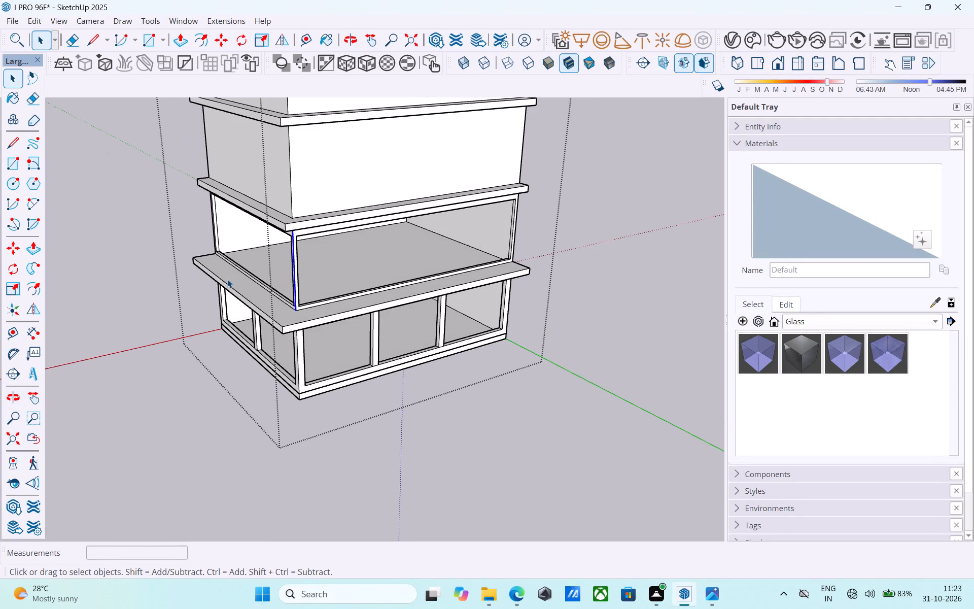
pyautogui.scroll(2, 218, 270)
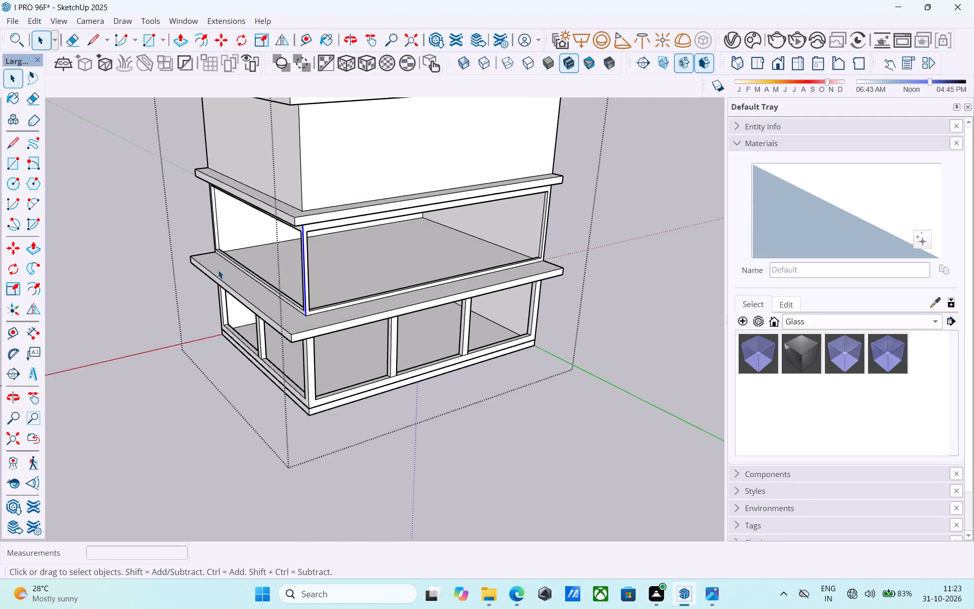
pyautogui.scroll(2, 218, 270)
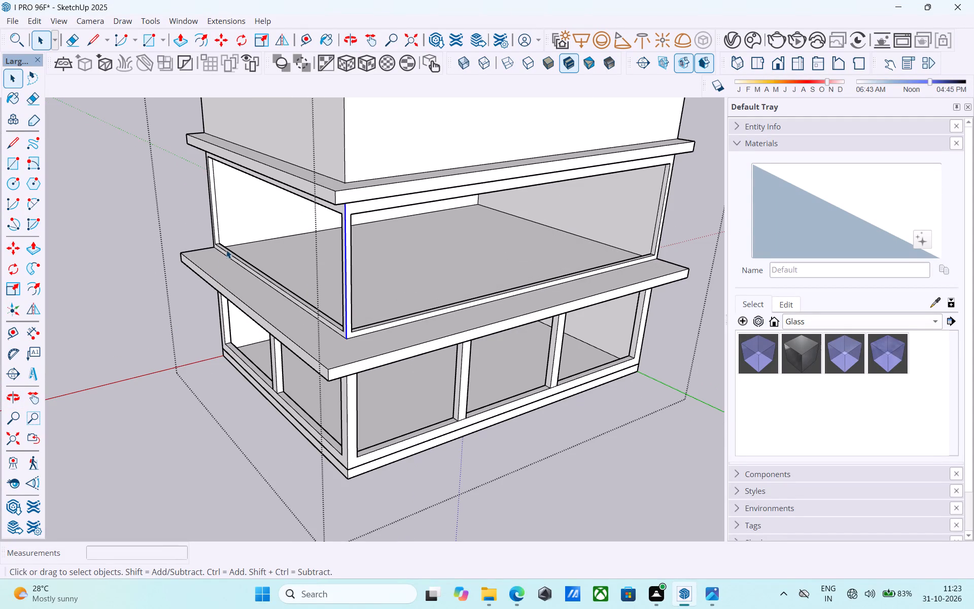
# Copy the bottom edge of the end jamb 3' up its inner face in the opening directly above the ground storey.
pyautogui.scroll(13, 229, 239)
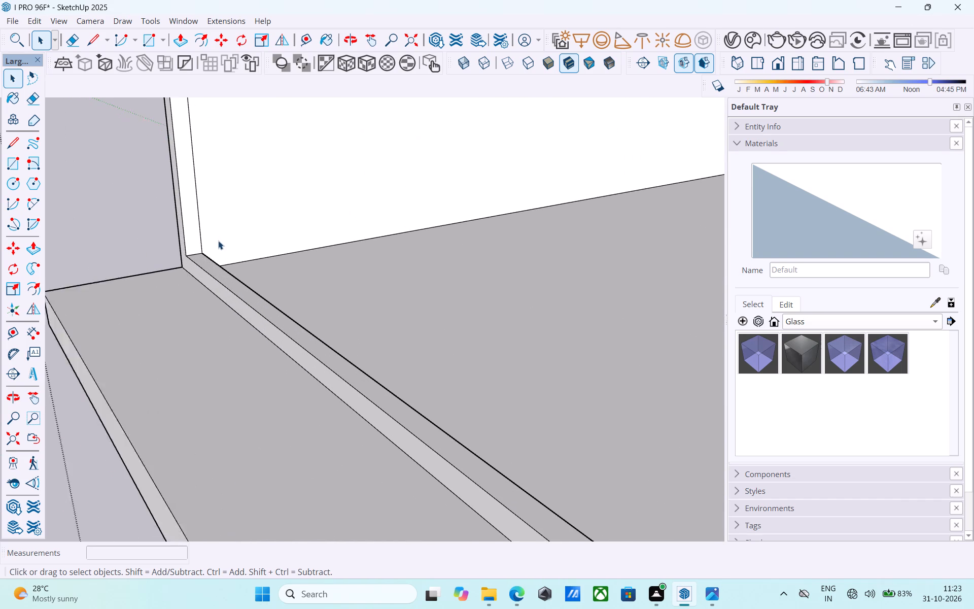
pyautogui.scroll(1, 218, 241)
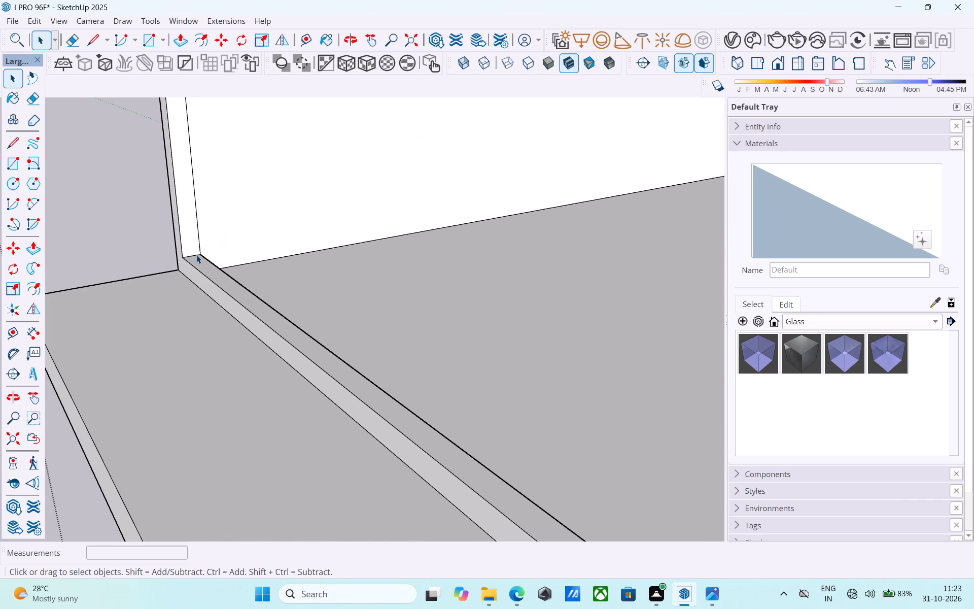
pyautogui.click(193, 254)
pyautogui.press('m')
pyautogui.click(180, 254)
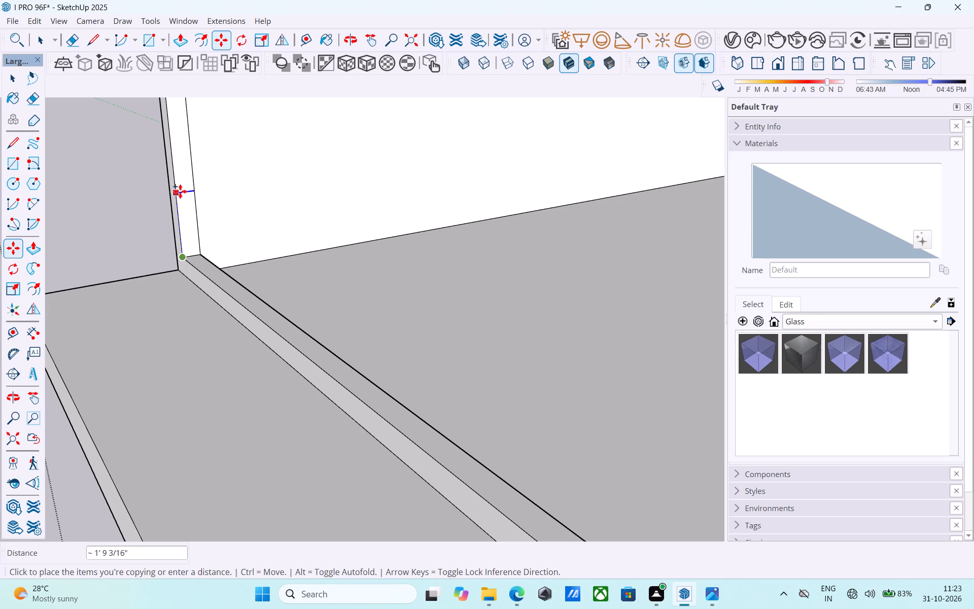
pyautogui.write("3'")
pyautogui.press('Return')
pyautogui.press('space')
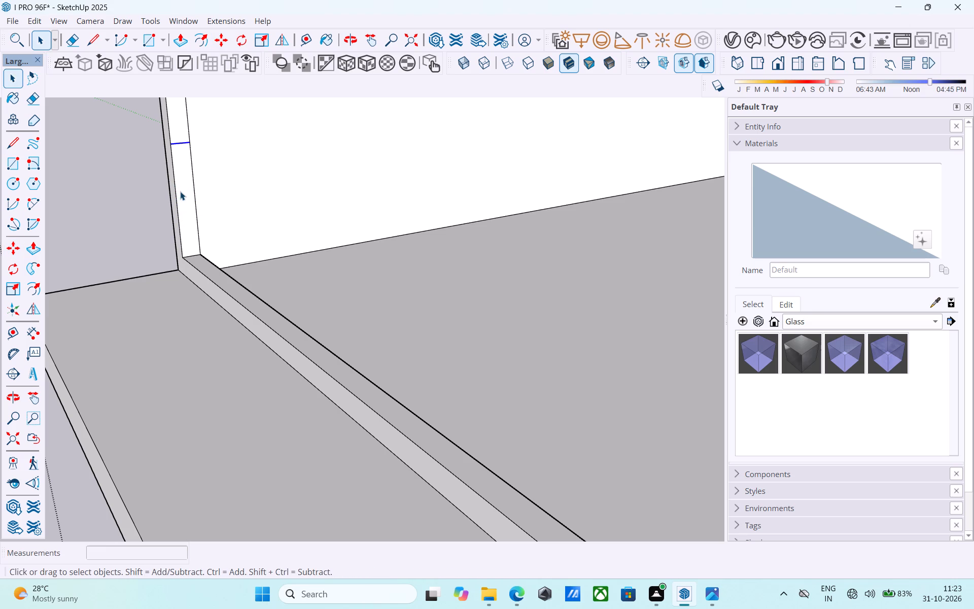
# Offset the outline of the 3'-high jamb face inward by 1.5", trying 1" and 1.5' along the way.
pyautogui.click(190, 194)
pyautogui.scroll(2, 193, 194)
pyautogui.press('f')
pyautogui.click(188, 192)
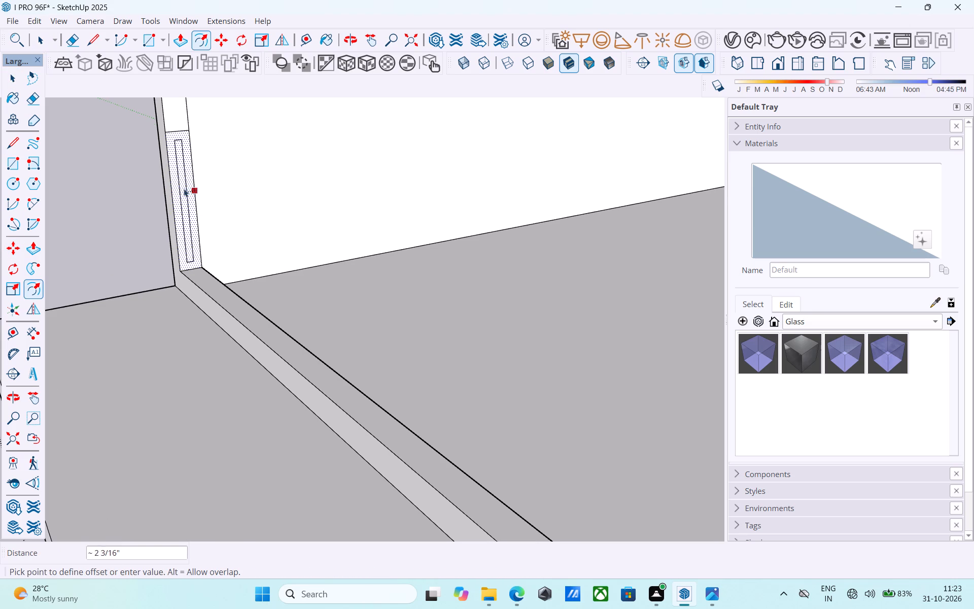
pyautogui.write('1"')
pyautogui.press('Return')
pyautogui.write("1.5'")
pyautogui.press('Return')
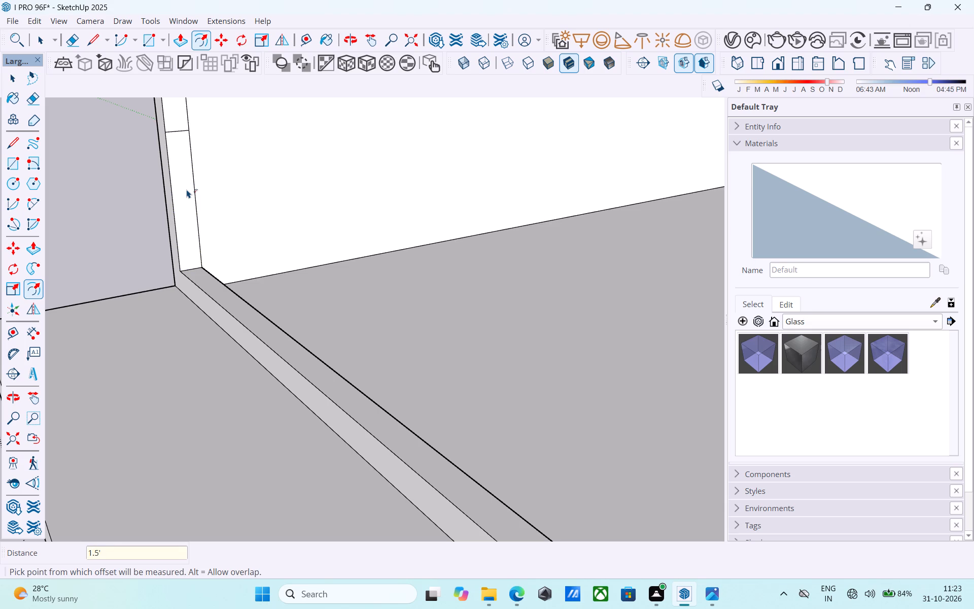
pyautogui.write('1"')
pyautogui.press('Return')
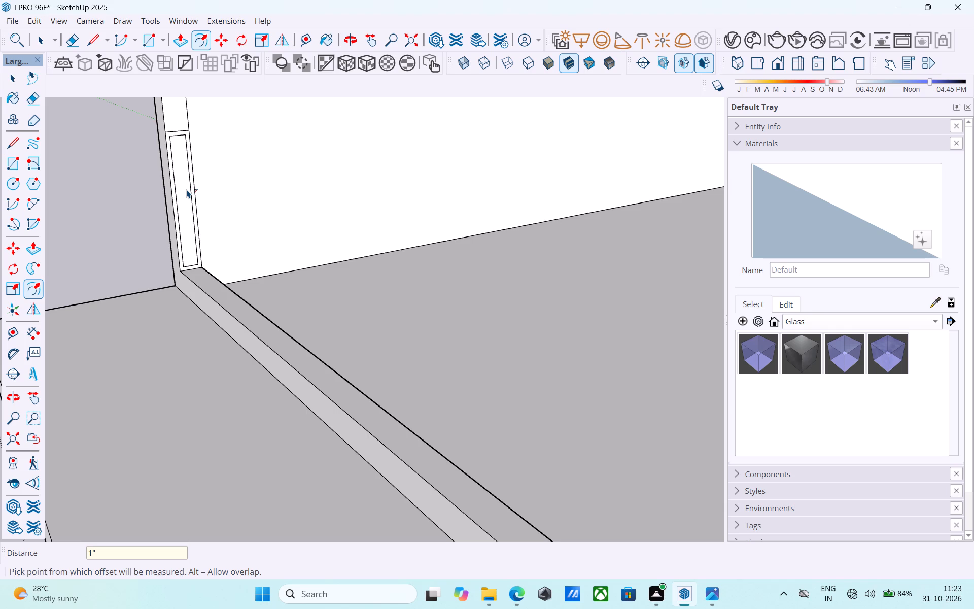
pyautogui.write('1.5"')
pyautogui.press('Return')
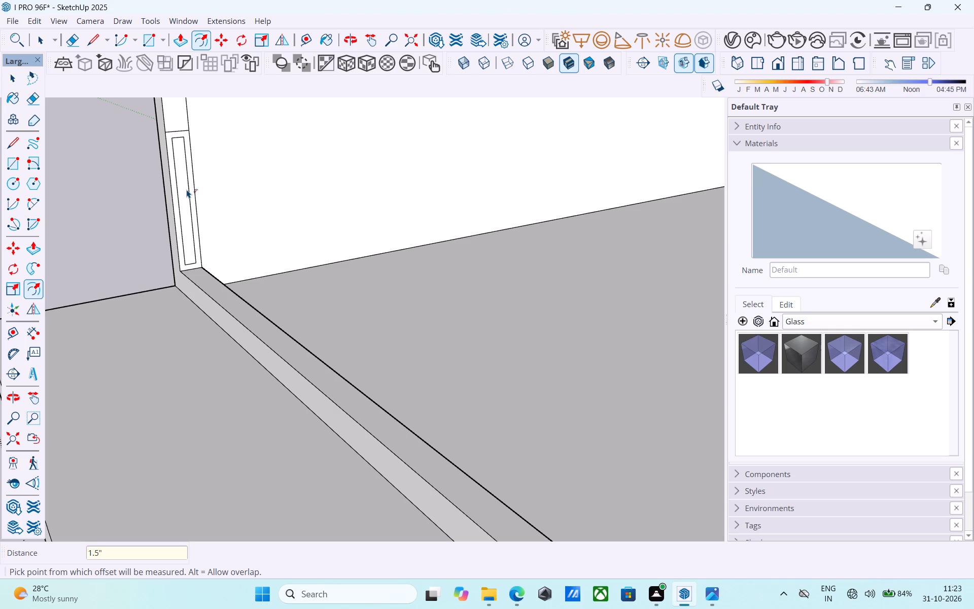
pyautogui.press('space')
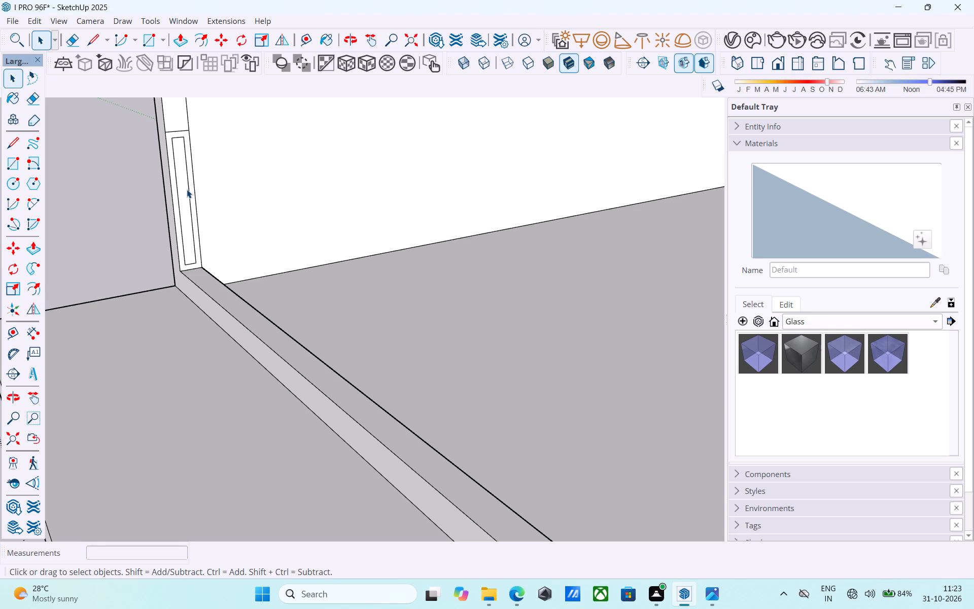
# Push/Pull the inset face on the jamb 29' across the opening to the opposite jamb, forming the barrier panel.
pyautogui.click(176, 193)
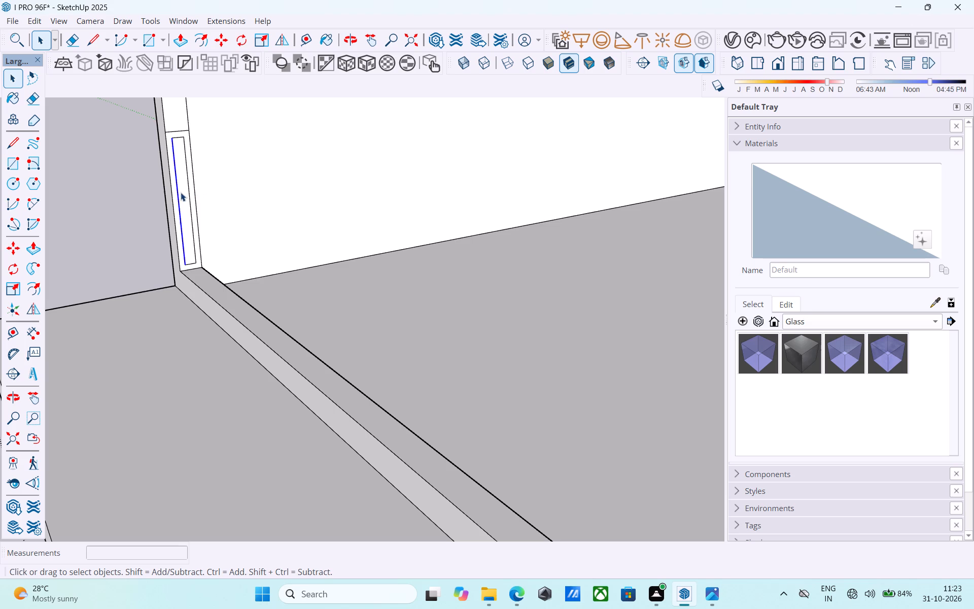
pyautogui.click(181, 192)
pyautogui.press('p')
pyautogui.click(183, 193)
pyautogui.scroll(-5, 192, 206)
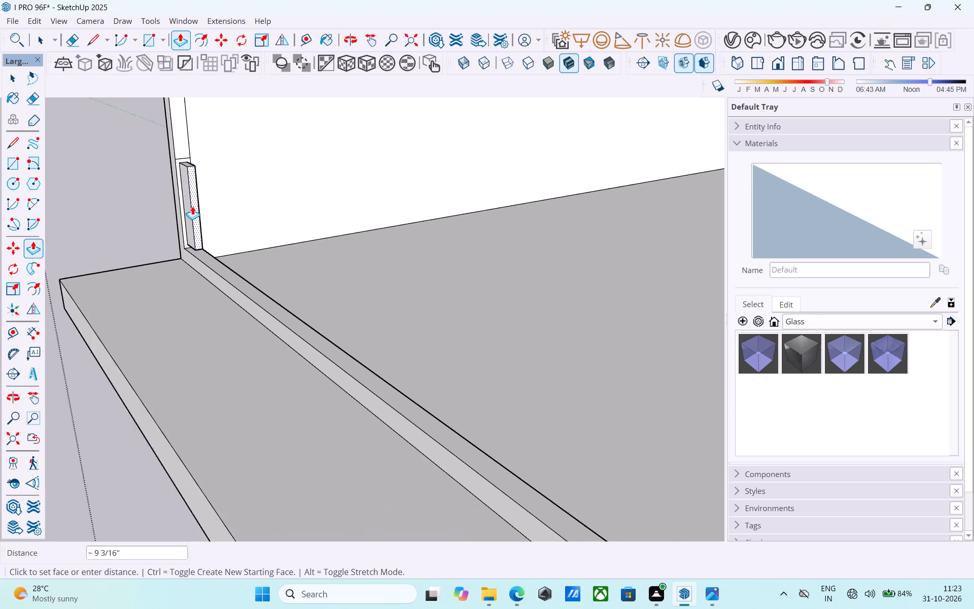
pyautogui.scroll(-6, 192, 206)
pyautogui.moveTo(196, 214); pyautogui.dragTo(352, 334, button='middle')
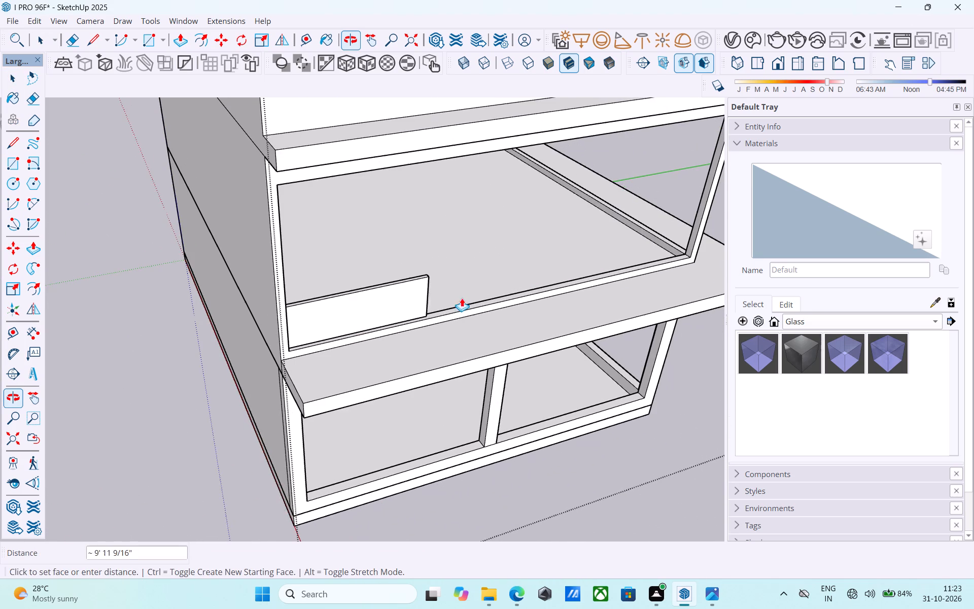
pyautogui.keyDown('shift'); pyautogui.moveTo(595, 260); pyautogui.dragTo(468, 311, button='middle'); pyautogui.keyUp('shift')
pyautogui.scroll(8, 543, 272)
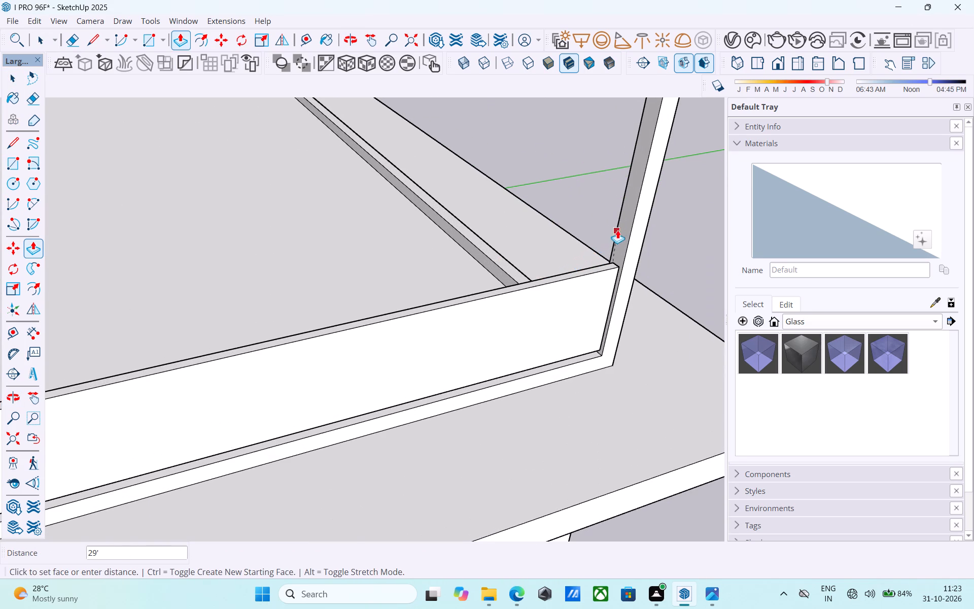
pyautogui.click(629, 222)
# Select the bottom edge of the end jamb in the adjoining longer opening on the same storey.
pyautogui.scroll(-5, 629, 222)
pyautogui.keyDown('shift'); pyautogui.moveTo(629, 222); pyautogui.dragTo(338, 225, button='middle'); pyautogui.keyUp('shift')
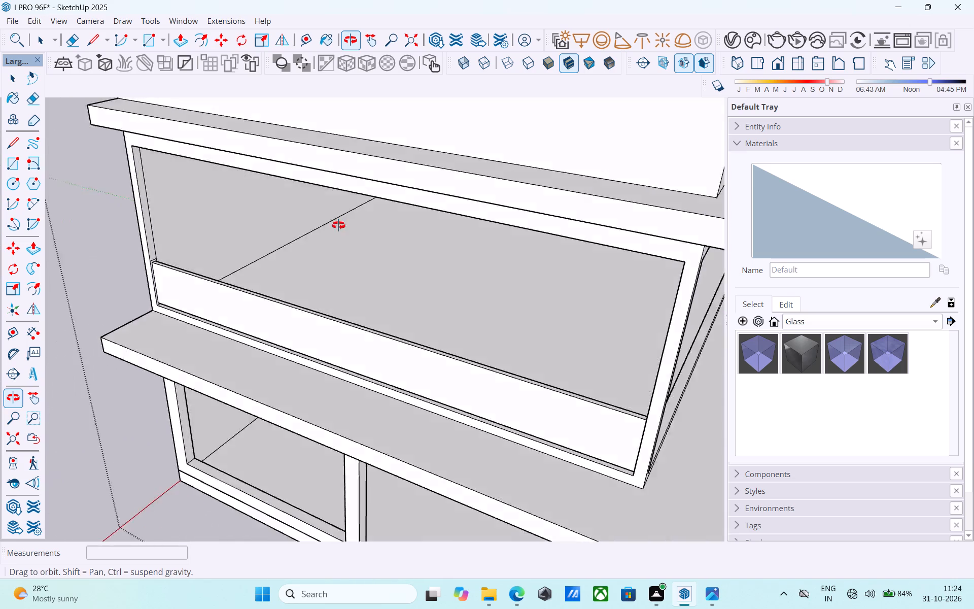
pyautogui.keyDown('shift'); pyautogui.moveTo(338, 225); pyautogui.dragTo(57, 209, button='middle'); pyautogui.keyUp('shift')
pyautogui.keyDown('shift'); pyautogui.moveTo(496, 388); pyautogui.dragTo(263, 256, button='middle'); pyautogui.keyUp('shift')
pyautogui.keyDown('shift'); pyautogui.moveTo(245, 263); pyautogui.dragTo(478, 258, button='middle'); pyautogui.keyUp('shift')
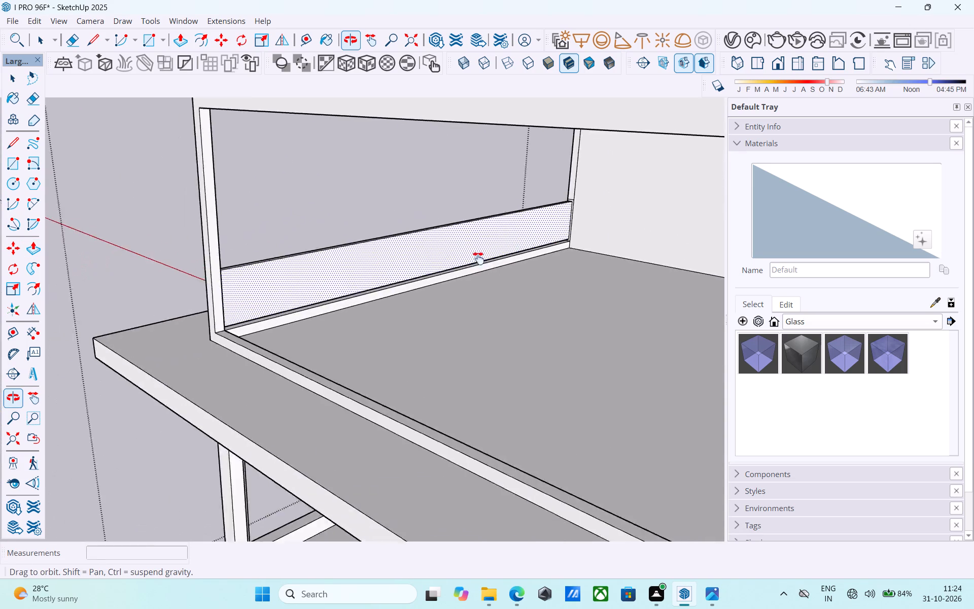
pyautogui.keyDown('shift'); pyautogui.moveTo(478, 258); pyautogui.dragTo(552, 242, button='middle'); pyautogui.keyUp('shift')
pyautogui.keyDown('shift'); pyautogui.scroll(9, 565, 240); pyautogui.keyUp('shift')
pyautogui.keyDown('shift'); pyautogui.moveTo(335, 332); pyautogui.dragTo(330, 353, button='middle'); pyautogui.keyUp('shift')
pyautogui.scroll(2, 411, 347)
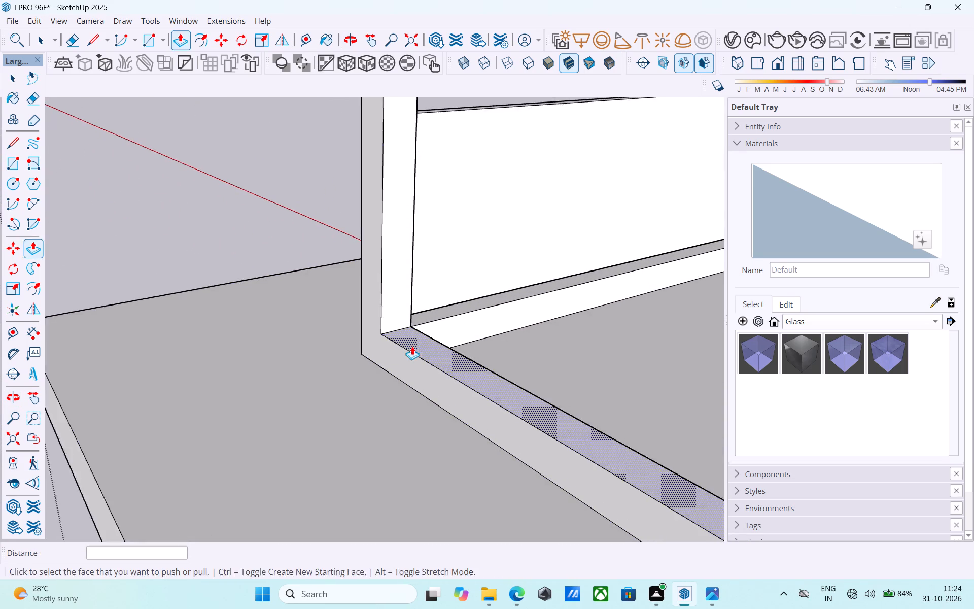
pyautogui.scroll(1, 412, 346)
pyautogui.press('space')
pyautogui.click(396, 328)
pyautogui.scroll(-5, 396, 327)
pyautogui.moveTo(396, 327); pyautogui.dragTo(403, 366, button='middle')
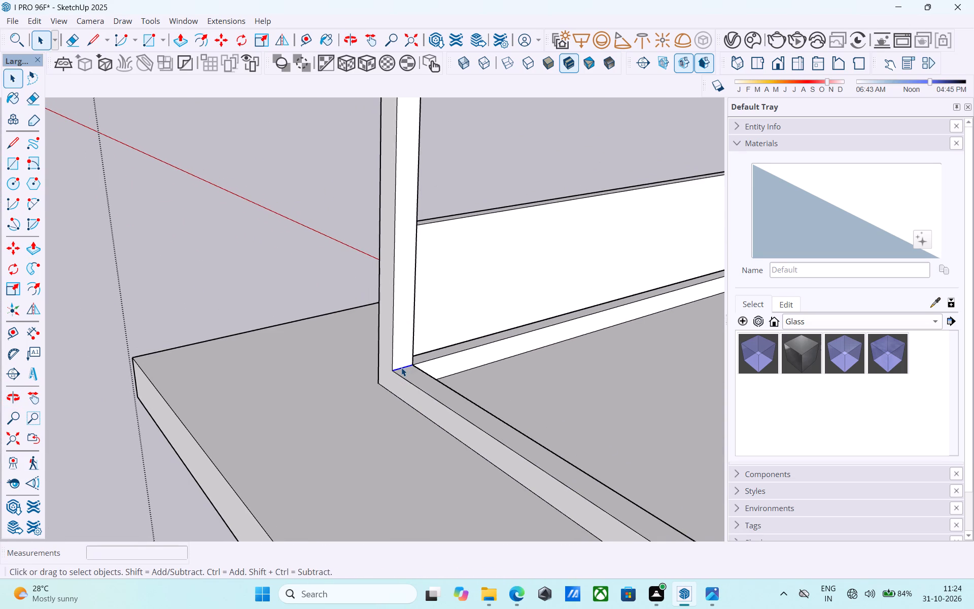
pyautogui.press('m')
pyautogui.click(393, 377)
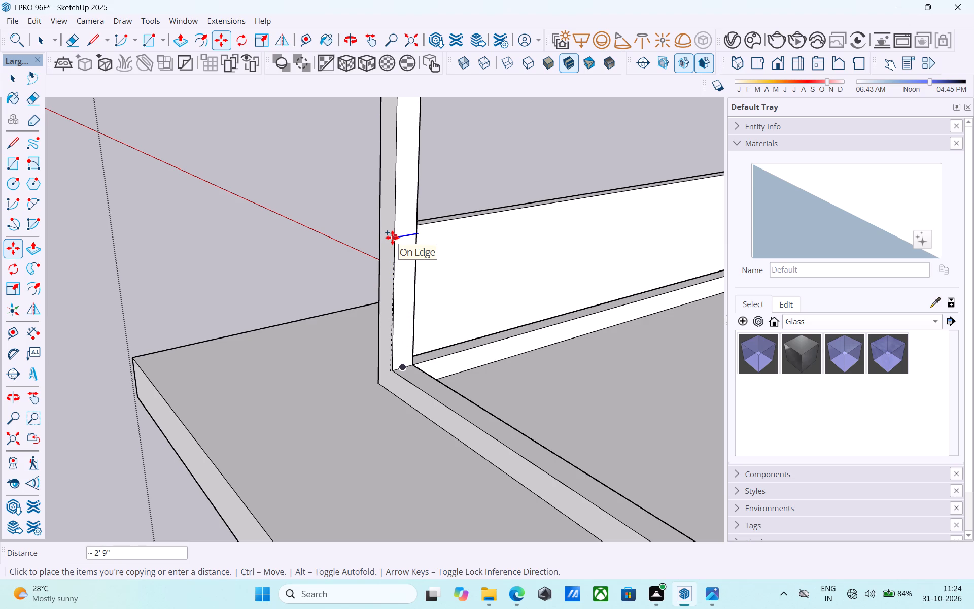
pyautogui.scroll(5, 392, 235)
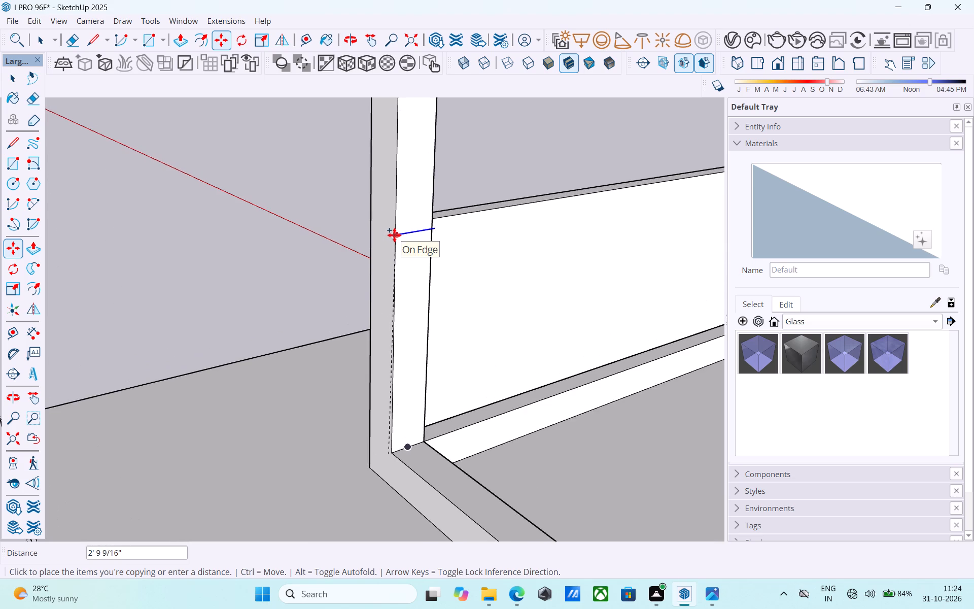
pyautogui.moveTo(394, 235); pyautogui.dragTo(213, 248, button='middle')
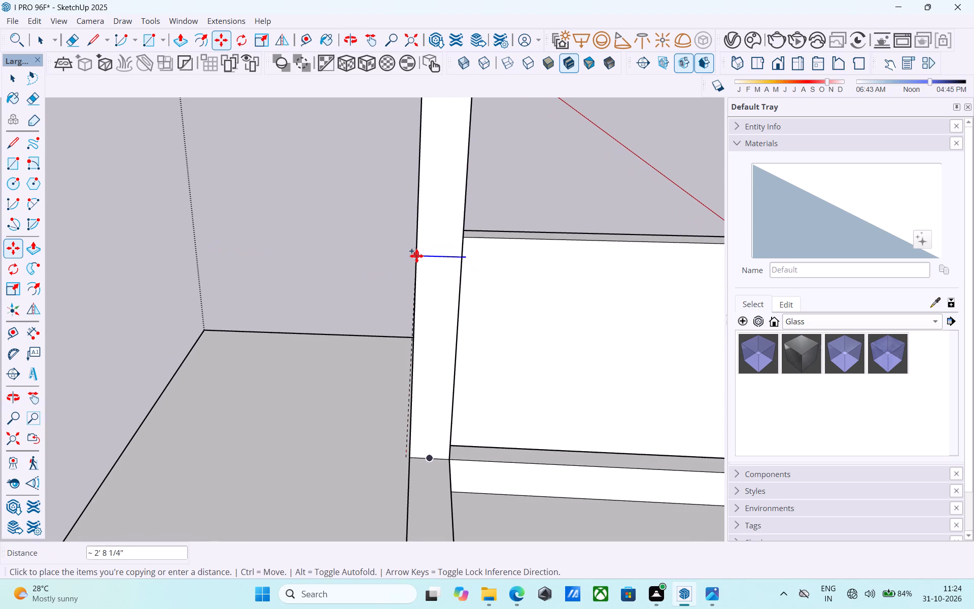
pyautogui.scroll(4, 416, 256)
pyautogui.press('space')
# Copy the selected bottom edge of the jamb 3' up its inner face in the longer opening.
pyautogui.scroll(-5, 416, 256)
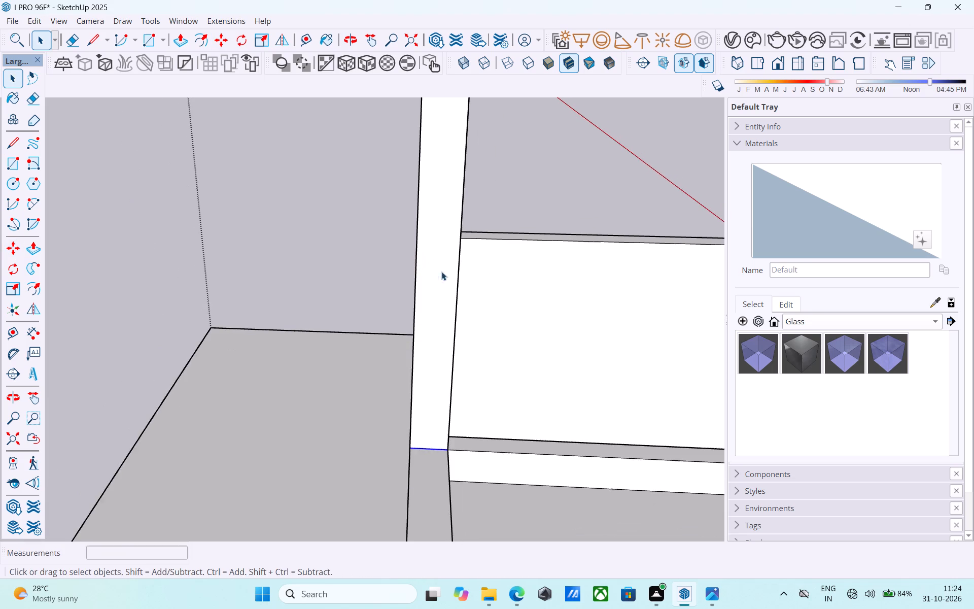
pyautogui.scroll(-2, 507, 325)
pyautogui.keyDown('shift'); pyautogui.moveTo(507, 325); pyautogui.dragTo(638, 216, button='middle'); pyautogui.keyUp('shift')
pyautogui.moveTo(455, 334); pyautogui.dragTo(449, 412, button='middle')
pyautogui.press('m')
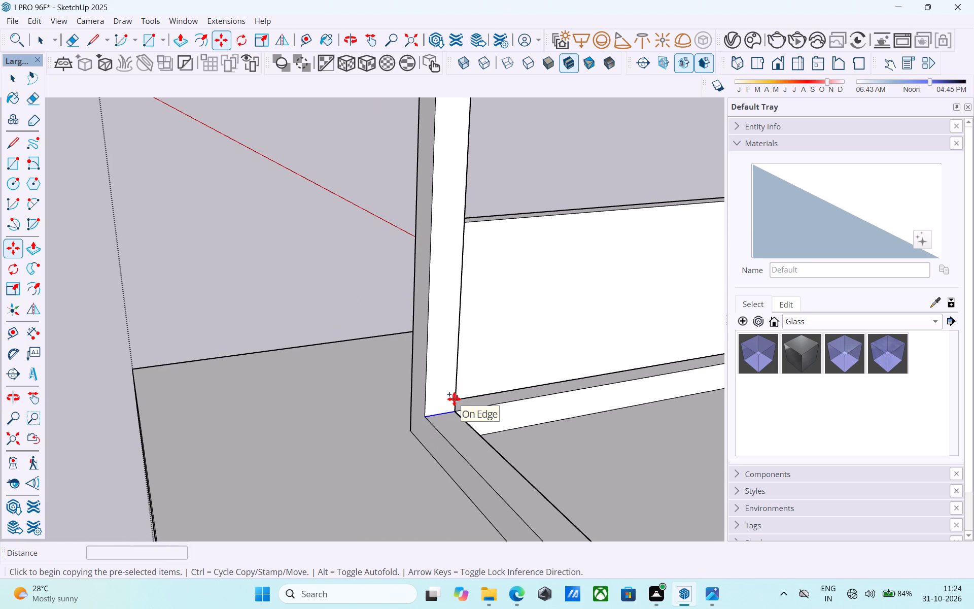
pyautogui.click(428, 414)
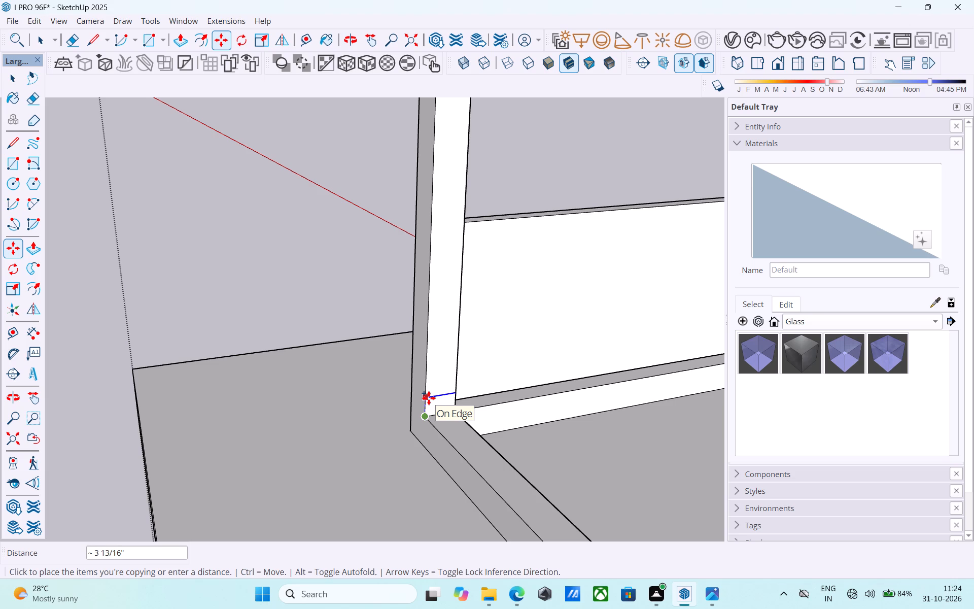
pyautogui.scroll(2, 441, 380)
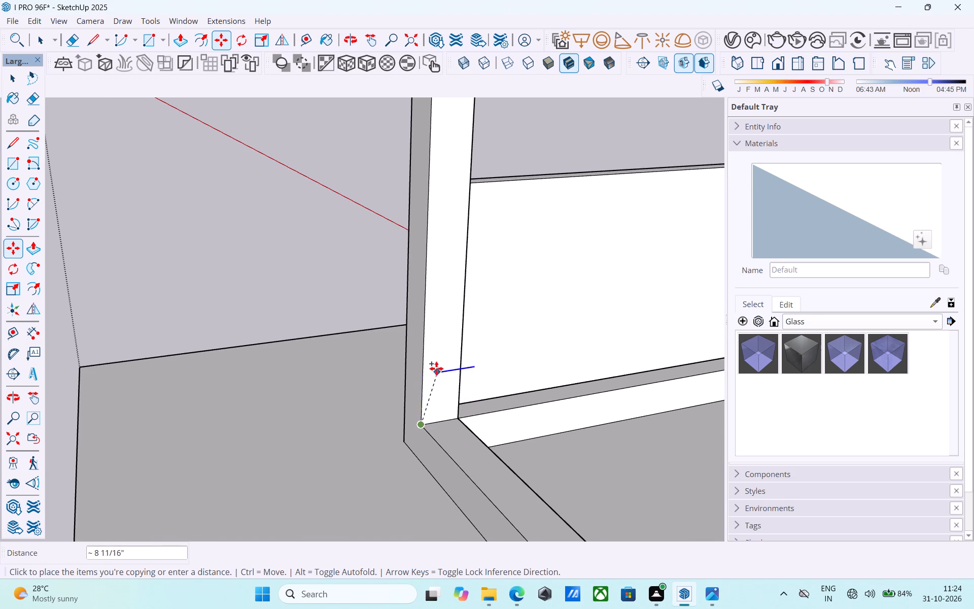
pyautogui.write("3'")
pyautogui.press('Return')
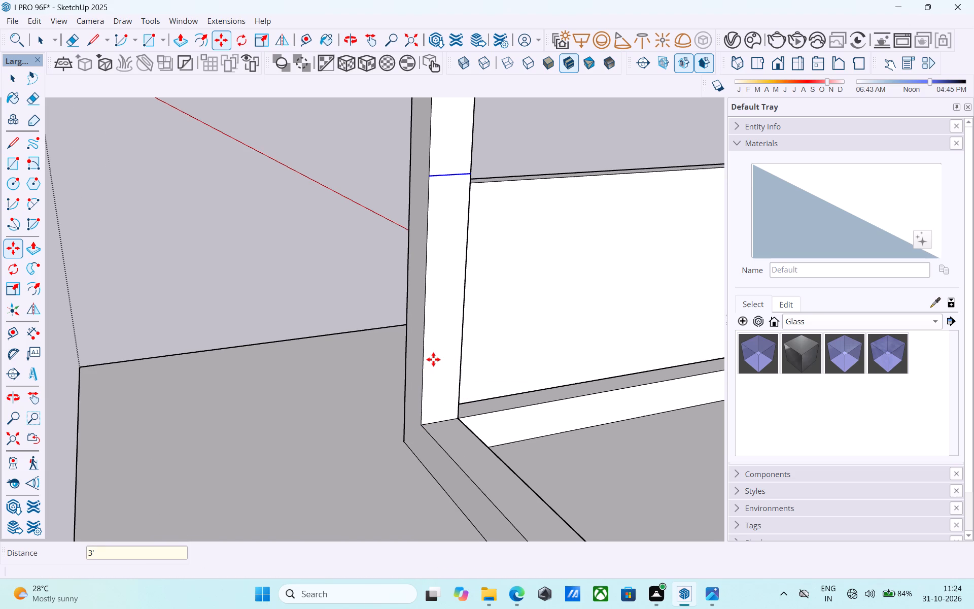
# Offset the outline of the 3'-high jamb face in the longer opening inward by 1.5".
pyautogui.scroll(-5, 433, 359)
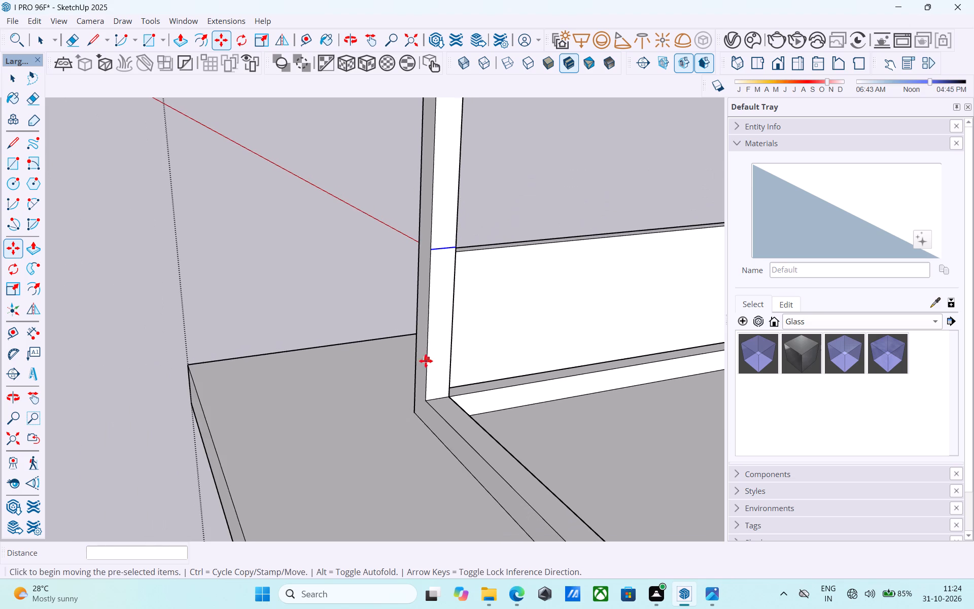
pyautogui.press('space')
pyautogui.scroll(4, 443, 359)
pyautogui.click(443, 359)
pyautogui.press('f')
pyautogui.click(443, 359)
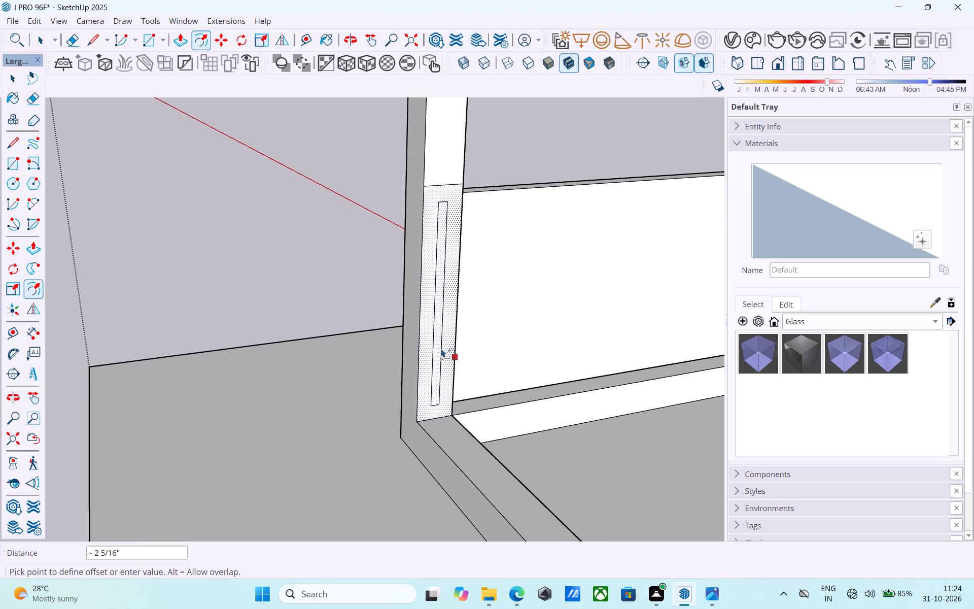
pyautogui.write('1.5')
pyautogui.hotkey('shift', '"')
pyautogui.press('Return')
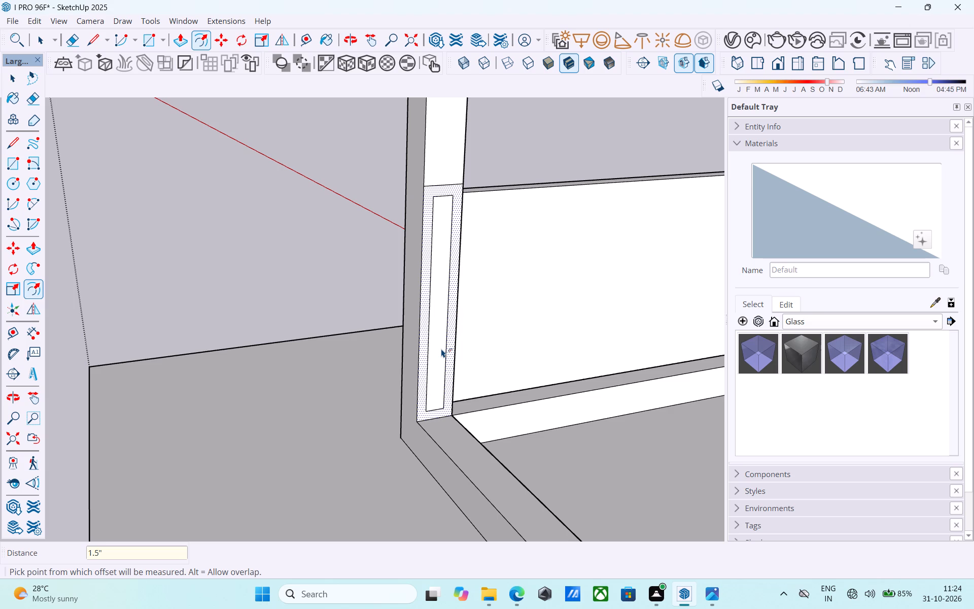
# Push/Pull the inset jamb face 39' across the longer opening to the opposite jamb, forming the second barrier panel.
pyautogui.press('space')
pyautogui.click(442, 348)
pyautogui.press('p')
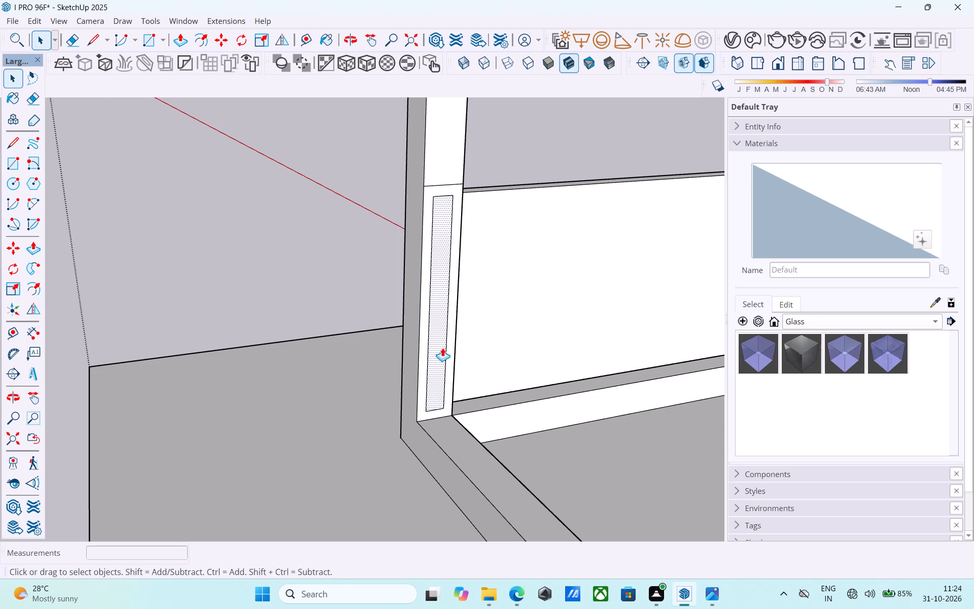
pyautogui.click(442, 348)
pyautogui.scroll(-16, 448, 365)
pyautogui.moveTo(436, 393); pyautogui.dragTo(715, 399, button='middle')
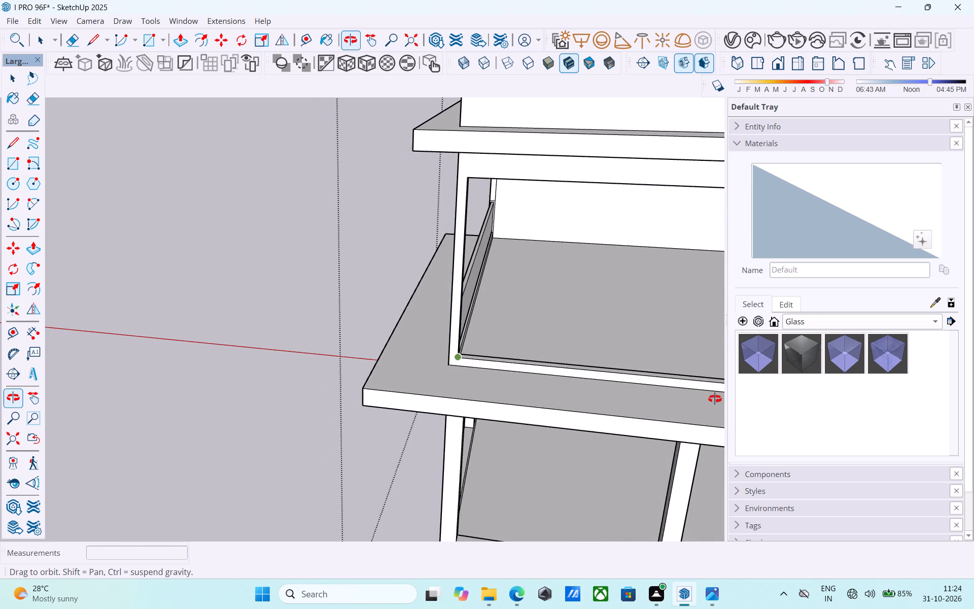
pyautogui.moveTo(715, 399); pyautogui.dragTo(674, 437, button='middle')
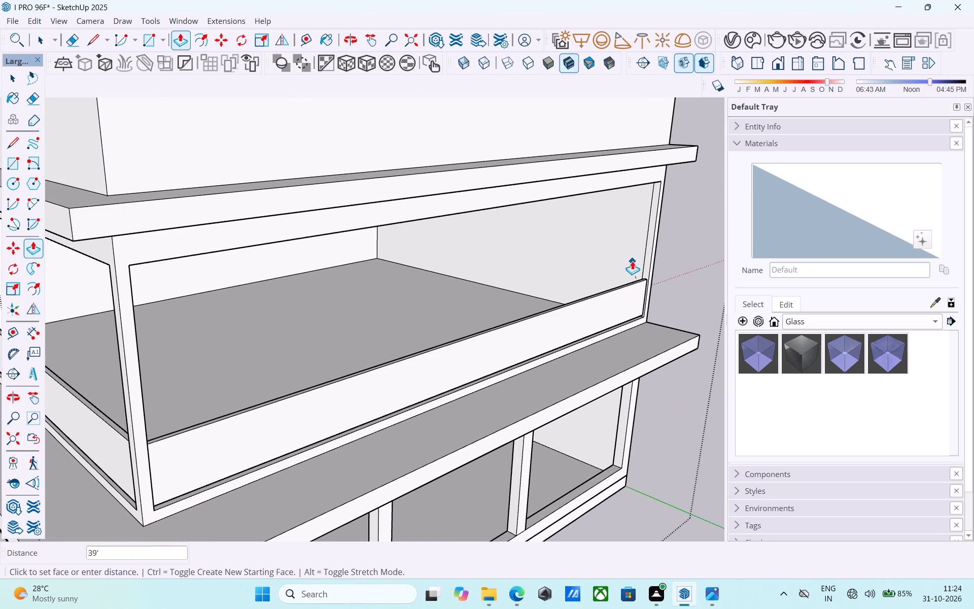
pyautogui.click(632, 261)
# Examine the two barrier panels and the corner where the storey's openings meet.
pyautogui.scroll(-4, 632, 261)
pyautogui.keyDown('shift'); pyautogui.moveTo(580, 354); pyautogui.dragTo(614, 268, button='middle'); pyautogui.keyUp('shift')
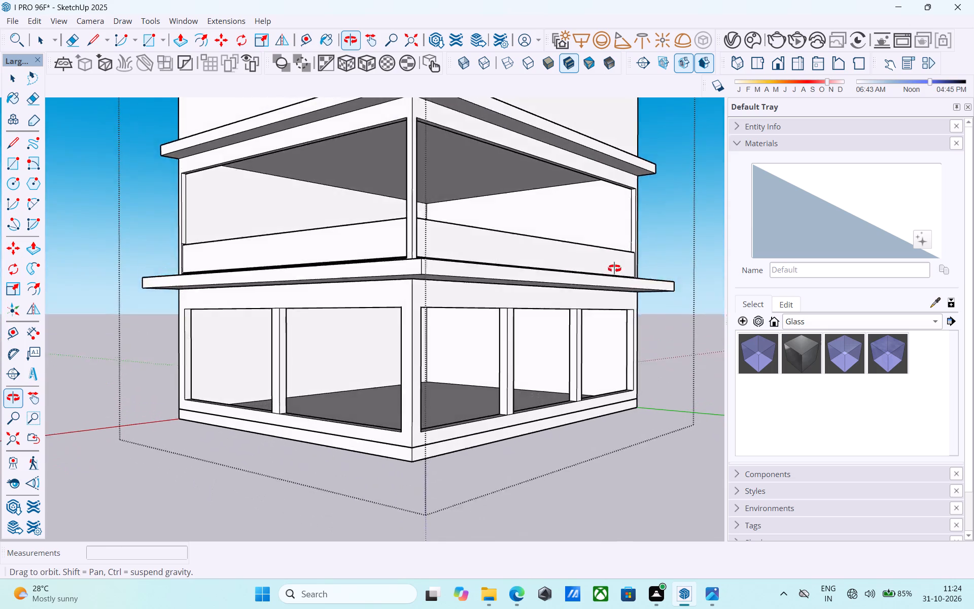
pyautogui.keyDown('shift'); pyautogui.moveTo(614, 268); pyautogui.dragTo(621, 285, button='middle'); pyautogui.keyUp('shift')
pyautogui.moveTo(517, 295); pyautogui.dragTo(563, 363, button='middle')
pyautogui.scroll(4, 403, 355)
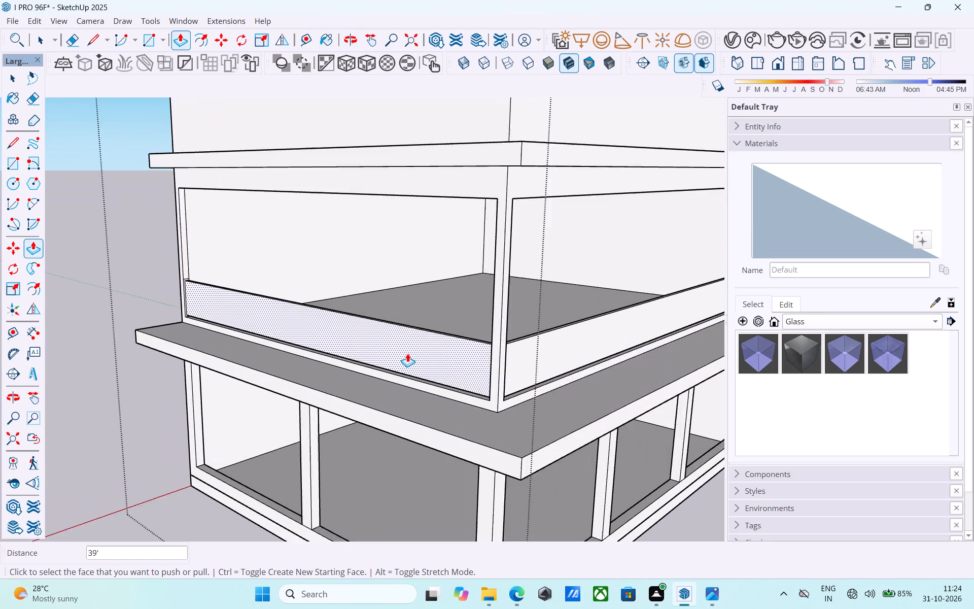
pyautogui.keyDown('shift'); pyautogui.moveTo(427, 358); pyautogui.dragTo(448, 354, button='middle'); pyautogui.keyUp('shift')
pyautogui.press('space')
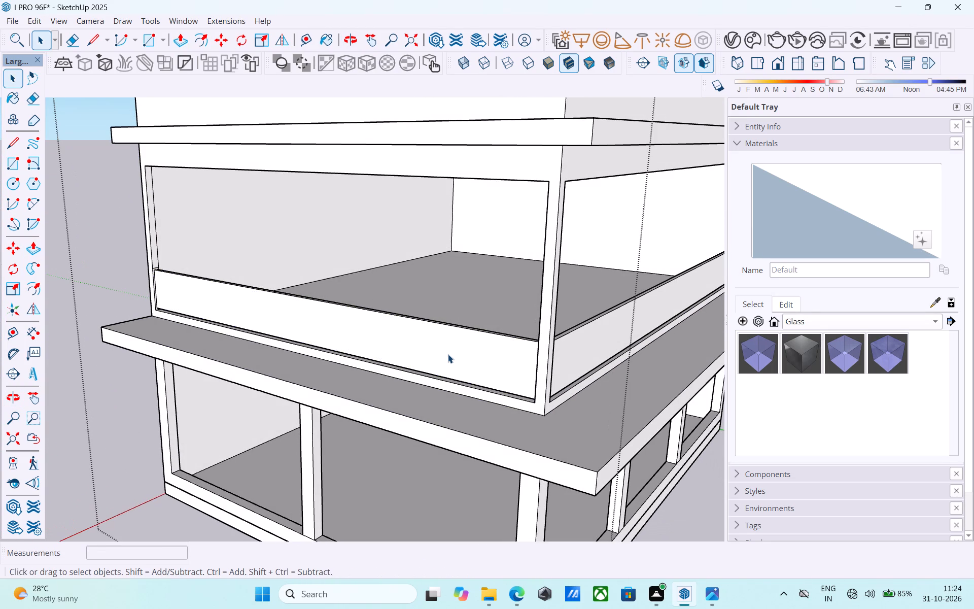
pyautogui.moveTo(448, 354); pyautogui.dragTo(462, 366, button='middle')
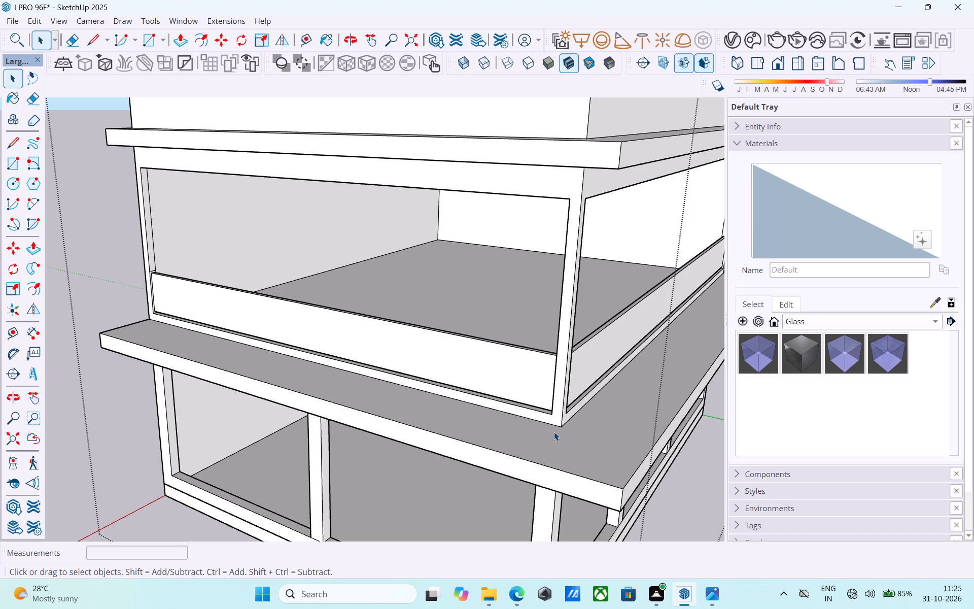
# Examine the whole building from several angles, comparing the two opened lower storeys with the solid storeys above.
pyautogui.scroll(-8, 351, 390)
pyautogui.moveTo(309, 362); pyautogui.dragTo(305, 291, button='middle')
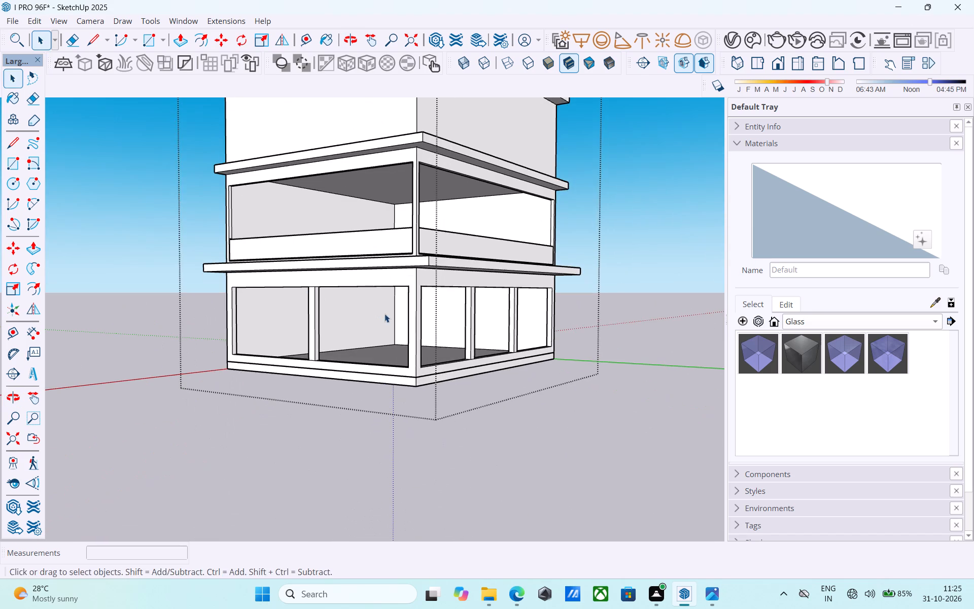
pyautogui.moveTo(386, 315); pyautogui.dragTo(369, 305, button='middle')
pyautogui.scroll(-6, 422, 281)
pyautogui.moveTo(433, 292); pyautogui.dragTo(423, 297, button='middle')
pyautogui.scroll(3, 425, 295)
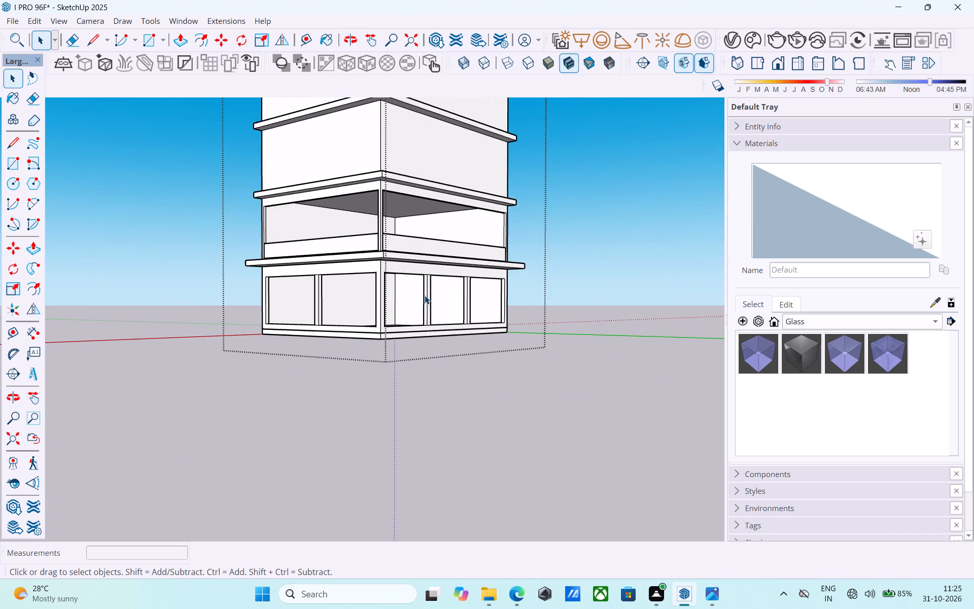
pyautogui.moveTo(426, 295); pyautogui.dragTo(451, 333, button='middle')
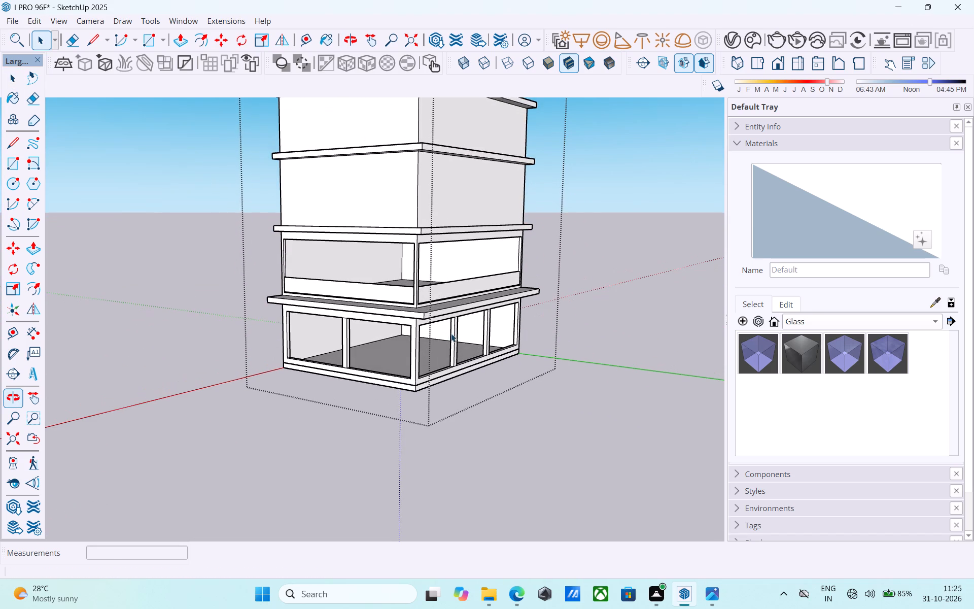
pyautogui.scroll(3, 393, 227)
pyautogui.moveTo(370, 242); pyautogui.dragTo(371, 340, button='middle')
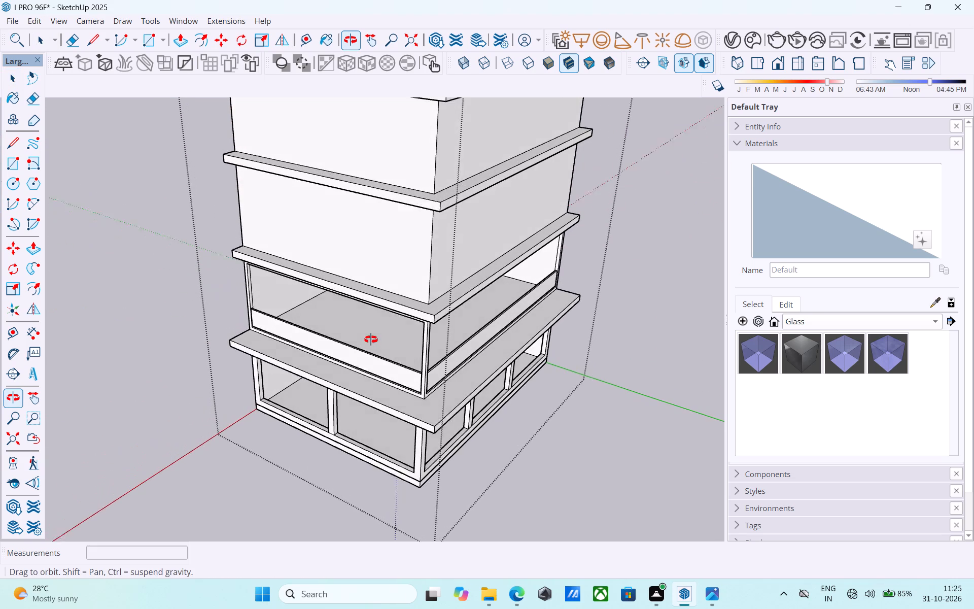
pyautogui.moveTo(371, 340); pyautogui.dragTo(371, 342, button='middle')
pyautogui.scroll(1, 371, 342)
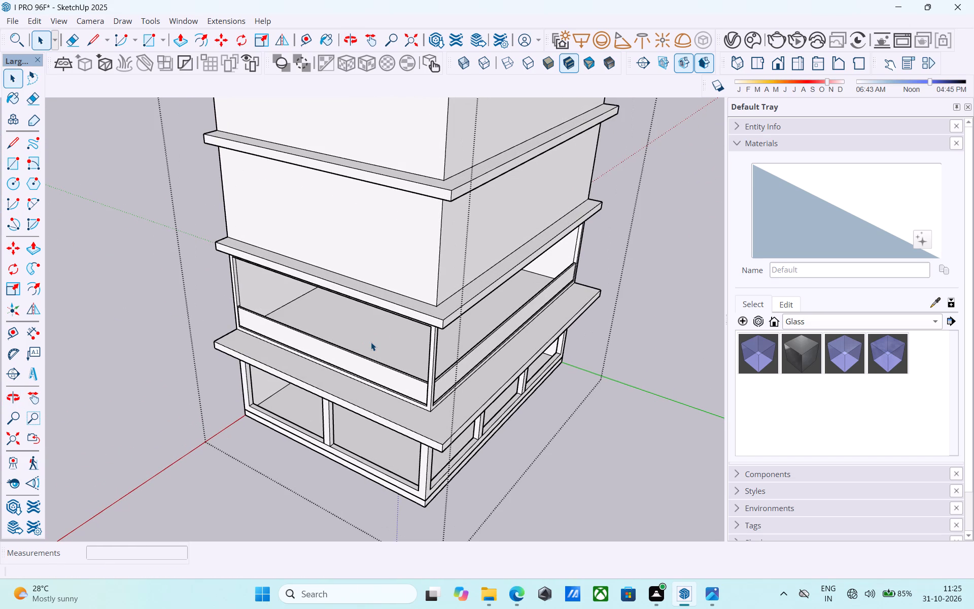
pyautogui.scroll(-5, 371, 342)
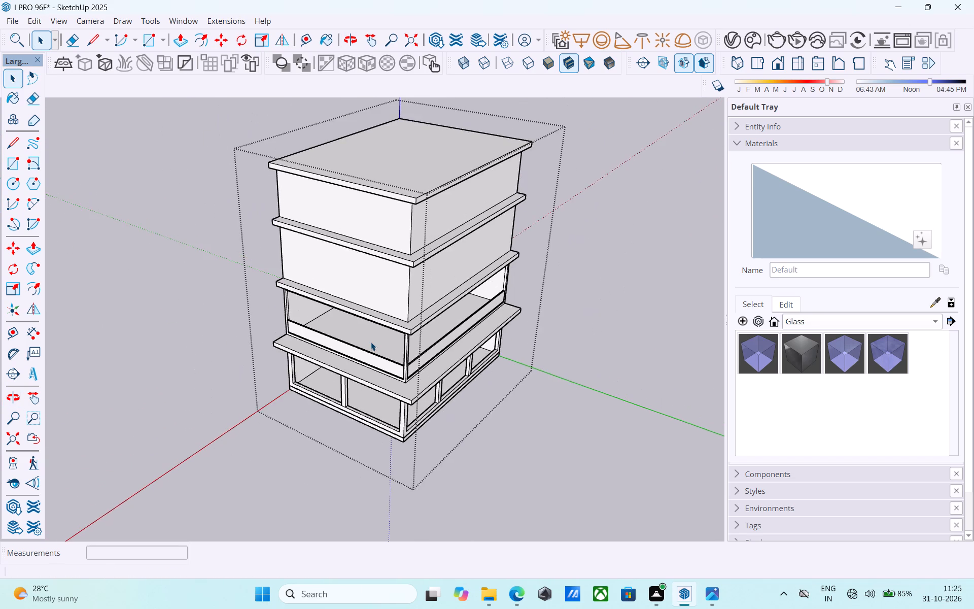
pyautogui.moveTo(371, 342); pyautogui.dragTo(368, 365, button='middle')
pyautogui.scroll(5, 409, 307)
pyautogui.moveTo(401, 297); pyautogui.dragTo(345, 399, button='middle')
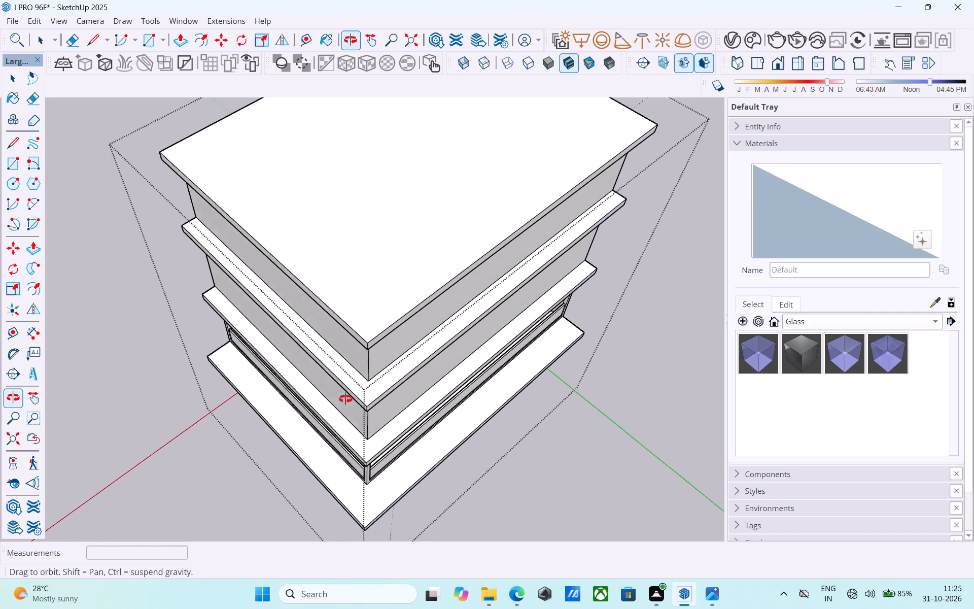
pyautogui.moveTo(345, 399); pyautogui.dragTo(330, 383, button='middle')
pyautogui.scroll(5, 330, 382)
pyautogui.scroll(-3, 350, 383)
pyautogui.moveTo(351, 396); pyautogui.dragTo(373, 289, button='middle')
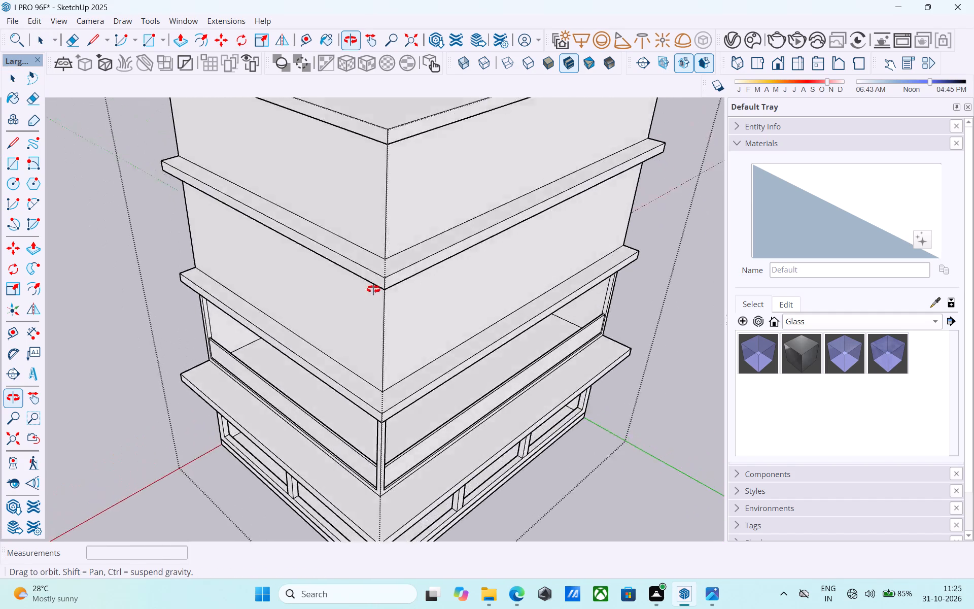
# Examine the building from above and at eye level, comparing the two opened lower storeys with the solid storeys and roof slab.
pyautogui.moveTo(373, 289); pyautogui.dragTo(424, 186, button='middle')
pyautogui.scroll(5, 392, 297)
pyautogui.scroll(-6, 392, 297)
pyautogui.moveTo(378, 327); pyautogui.dragTo(357, 363, button='middle')
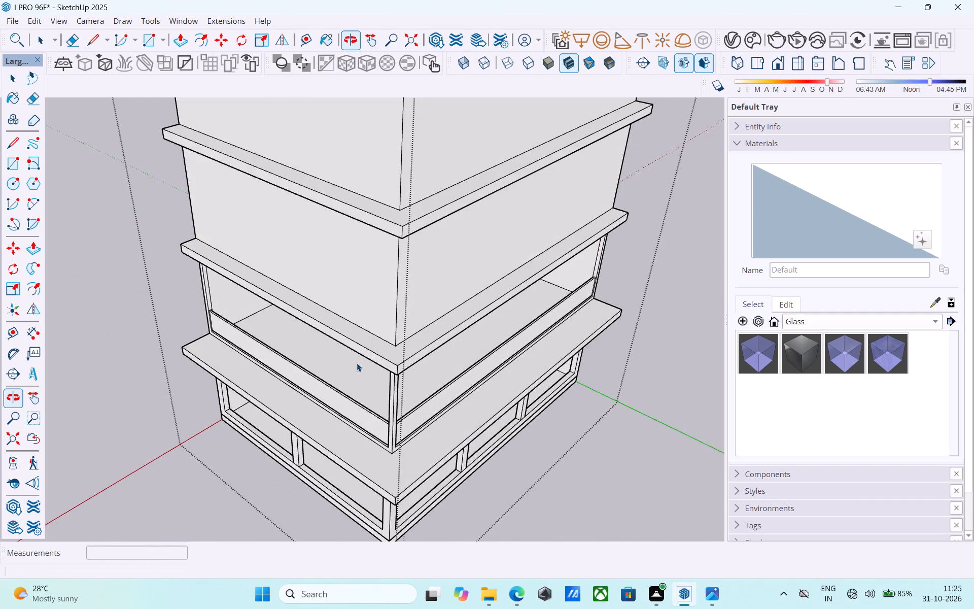
pyautogui.scroll(-5, 357, 363)
pyautogui.moveTo(342, 382); pyautogui.dragTo(318, 315, button='middle')
pyautogui.moveTo(356, 356); pyautogui.dragTo(343, 246, button='middle')
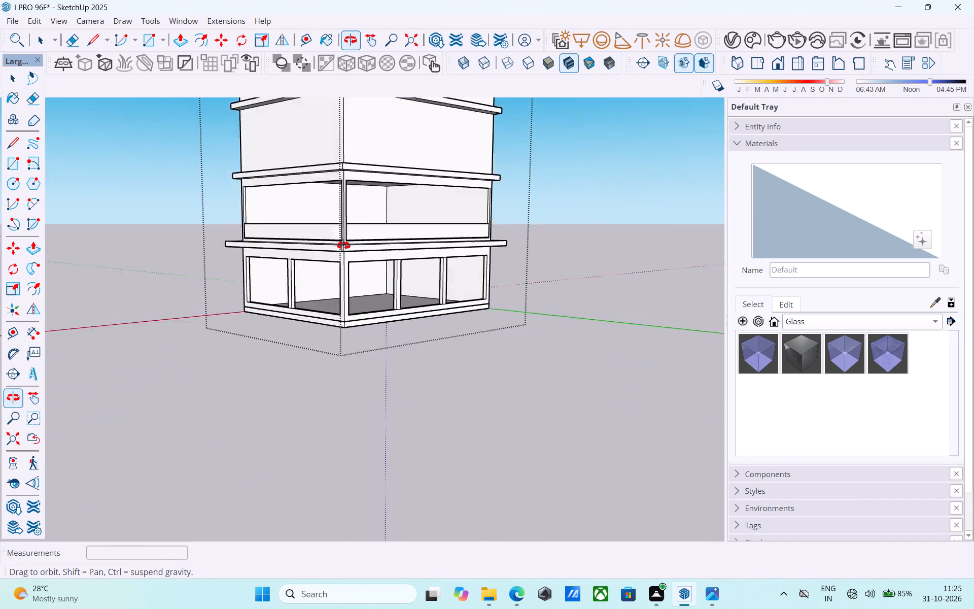
pyautogui.moveTo(343, 246); pyautogui.dragTo(385, 470, button='middle')
pyautogui.moveTo(385, 470); pyautogui.dragTo(402, 381, button='middle')
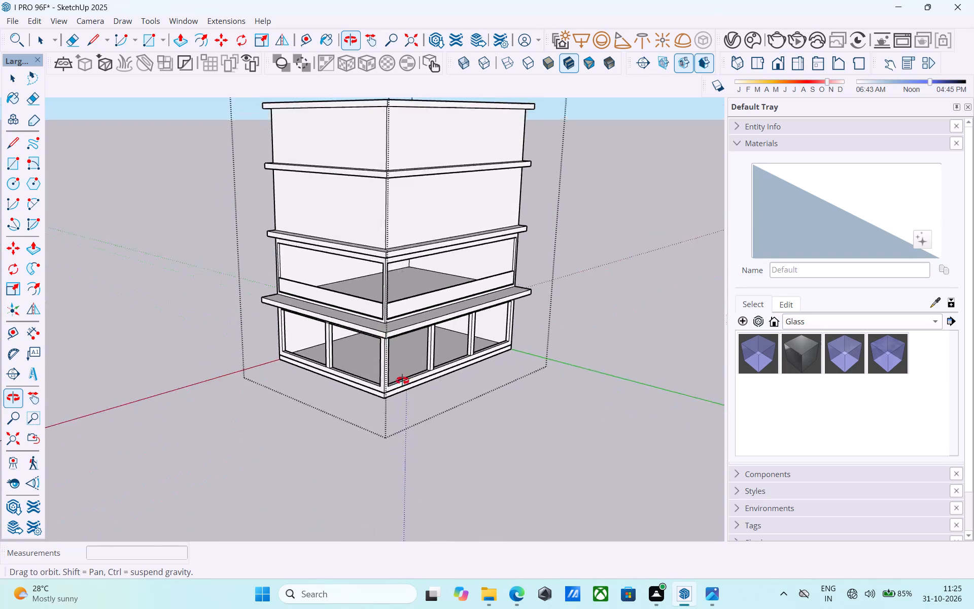
pyautogui.moveTo(402, 381); pyautogui.dragTo(363, 520, button='middle')
pyautogui.moveTo(355, 513); pyautogui.dragTo(364, 432, button='middle')
pyautogui.scroll(1, 362, 433)
pyautogui.moveTo(362, 433); pyautogui.dragTo(384, 423, button='middle')
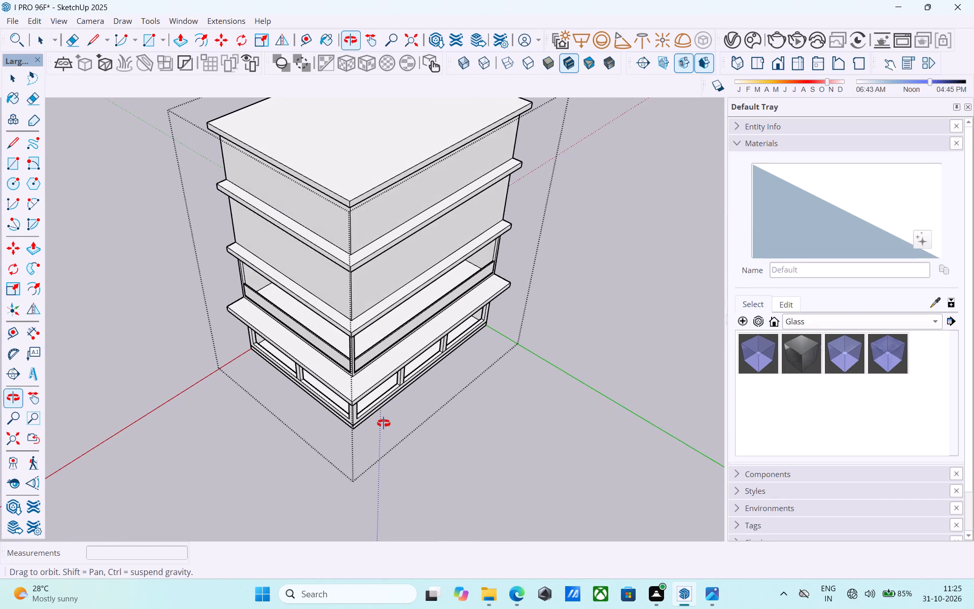
pyautogui.moveTo(384, 423); pyautogui.dragTo(384, 423, button='middle')
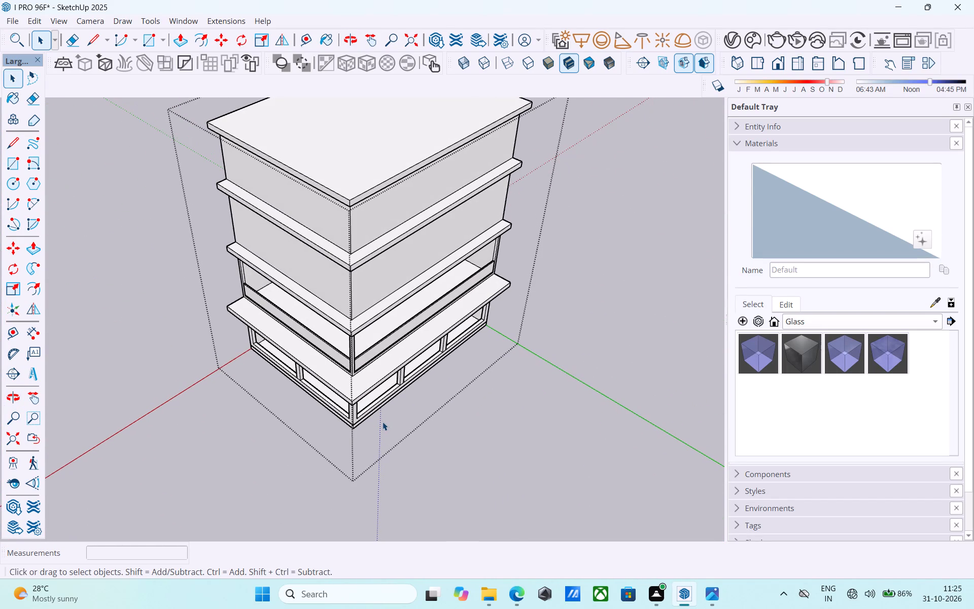
pyautogui.moveTo(380, 420); pyautogui.dragTo(384, 412, button='middle')
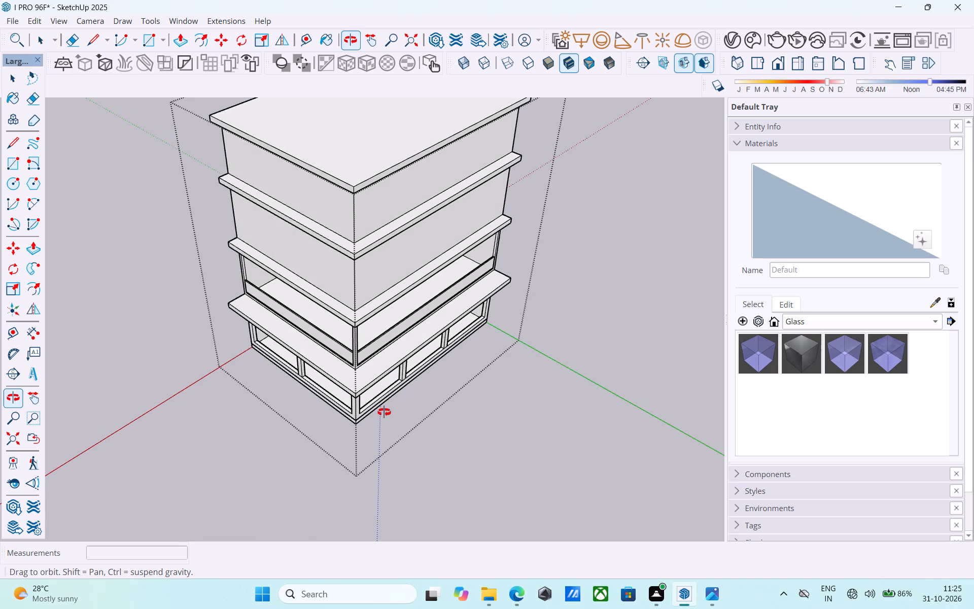
pyautogui.moveTo(384, 412); pyautogui.dragTo(420, 400, button='middle')
pyautogui.moveTo(348, 349); pyautogui.dragTo(356, 376, button='middle')
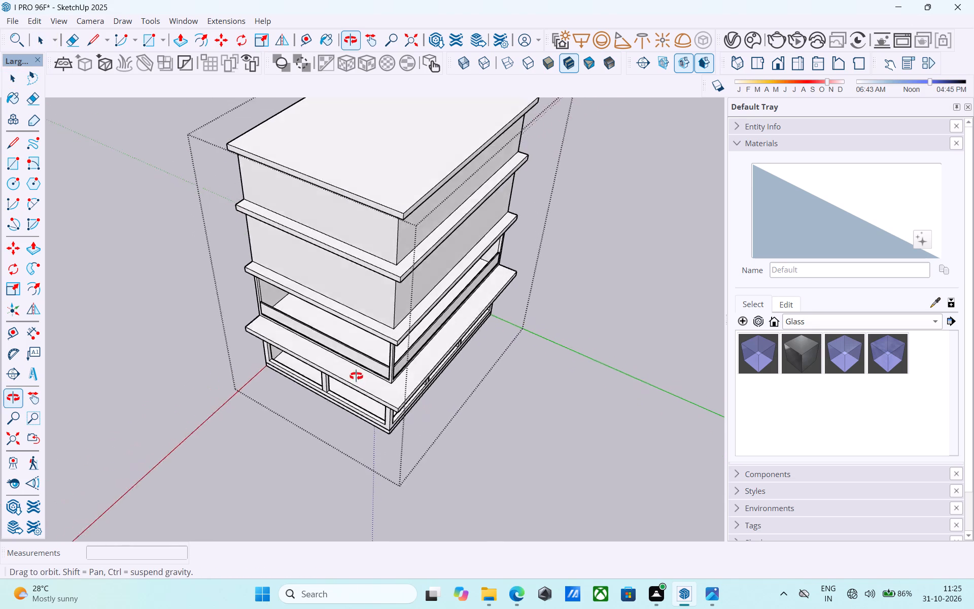
pyautogui.moveTo(356, 376); pyautogui.dragTo(361, 394, button='middle')
# Copy the roof slab's vertical corner edge 8' along the edge face of its shorter side.
pyautogui.scroll(7, 365, 236)
pyautogui.click(366, 235)
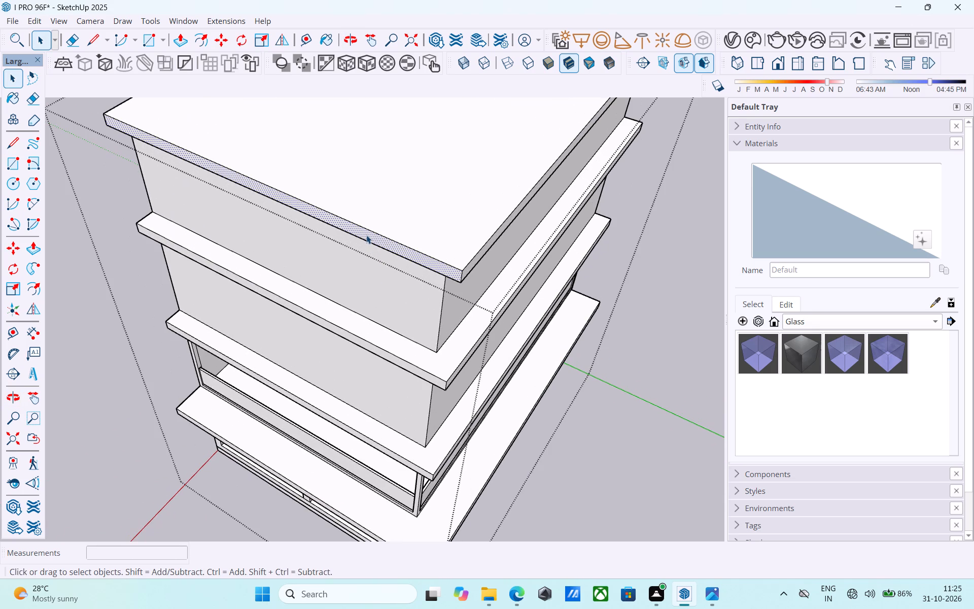
pyautogui.click(462, 274)
pyautogui.press('m')
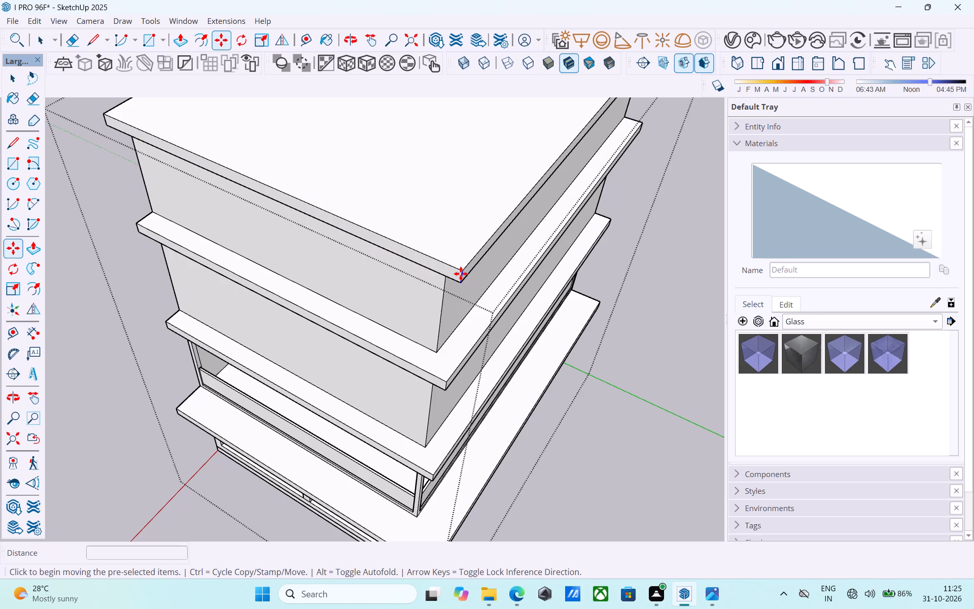
pyautogui.click(462, 272)
pyautogui.scroll(4, 379, 240)
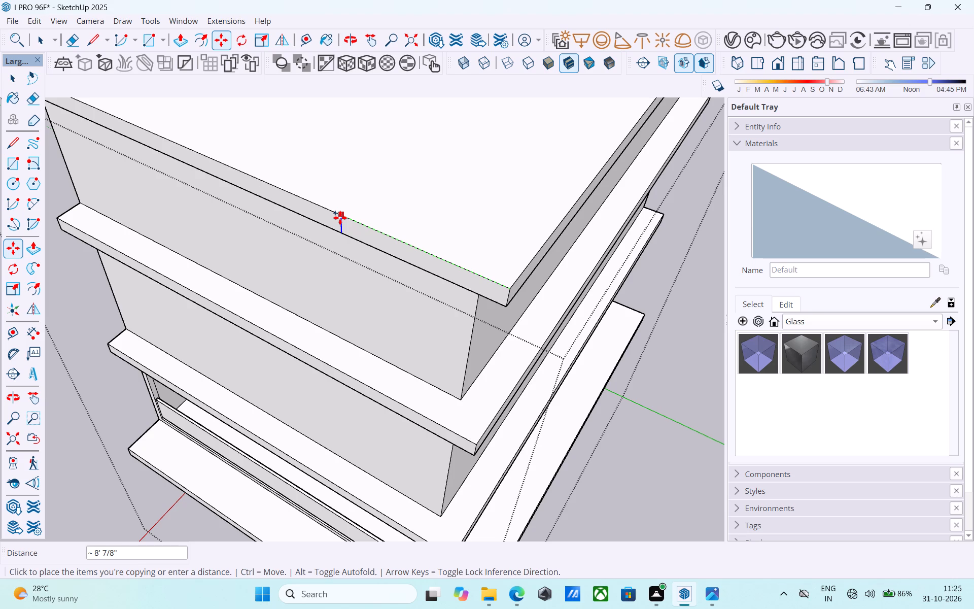
pyautogui.write("4'")
pyautogui.press('Return')
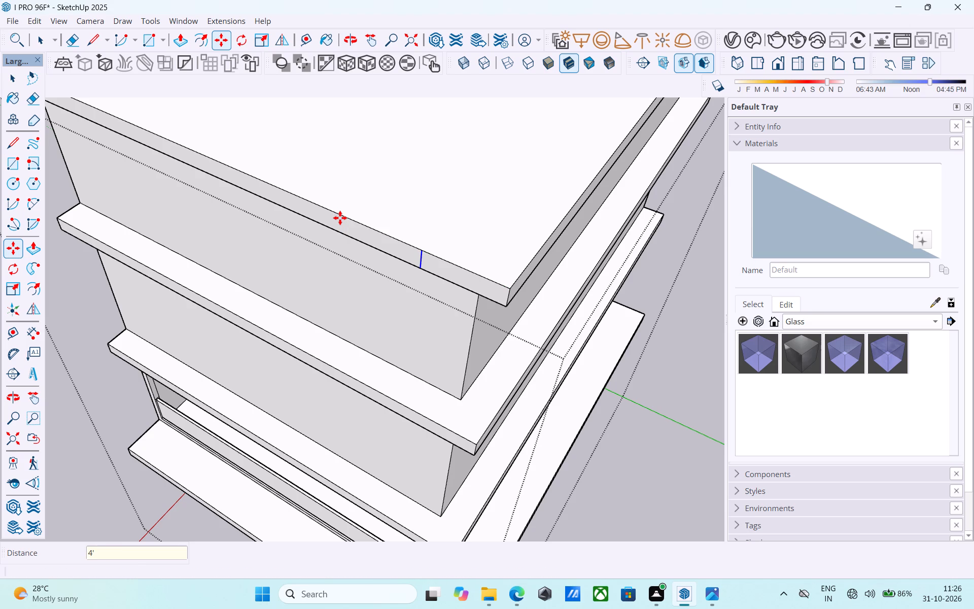
pyautogui.write("8'")
pyautogui.press('Return')
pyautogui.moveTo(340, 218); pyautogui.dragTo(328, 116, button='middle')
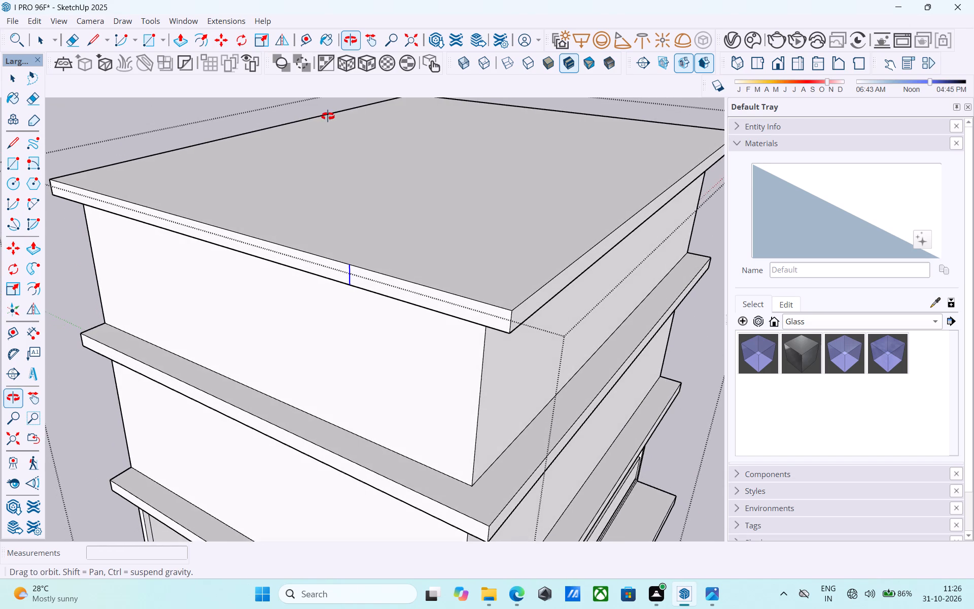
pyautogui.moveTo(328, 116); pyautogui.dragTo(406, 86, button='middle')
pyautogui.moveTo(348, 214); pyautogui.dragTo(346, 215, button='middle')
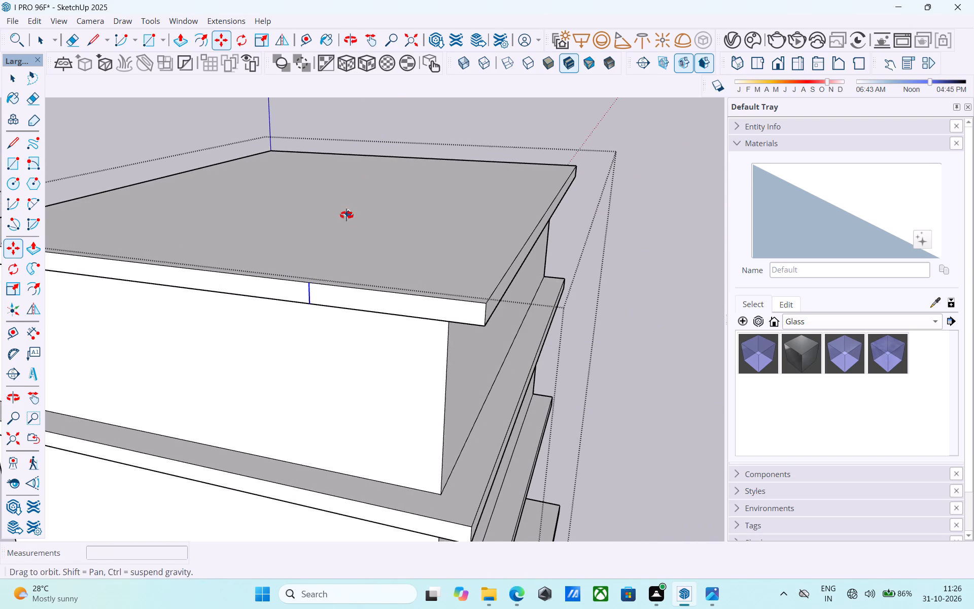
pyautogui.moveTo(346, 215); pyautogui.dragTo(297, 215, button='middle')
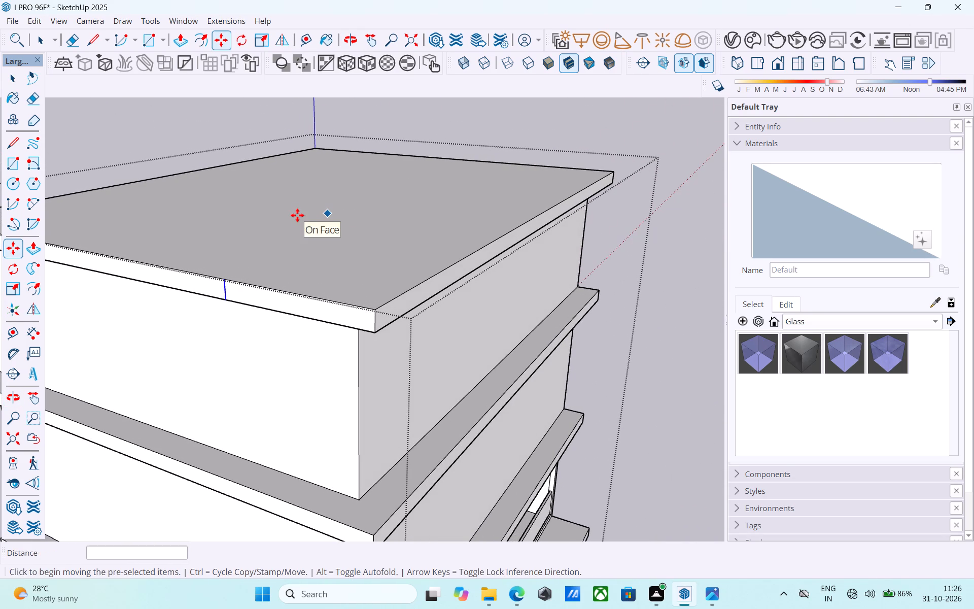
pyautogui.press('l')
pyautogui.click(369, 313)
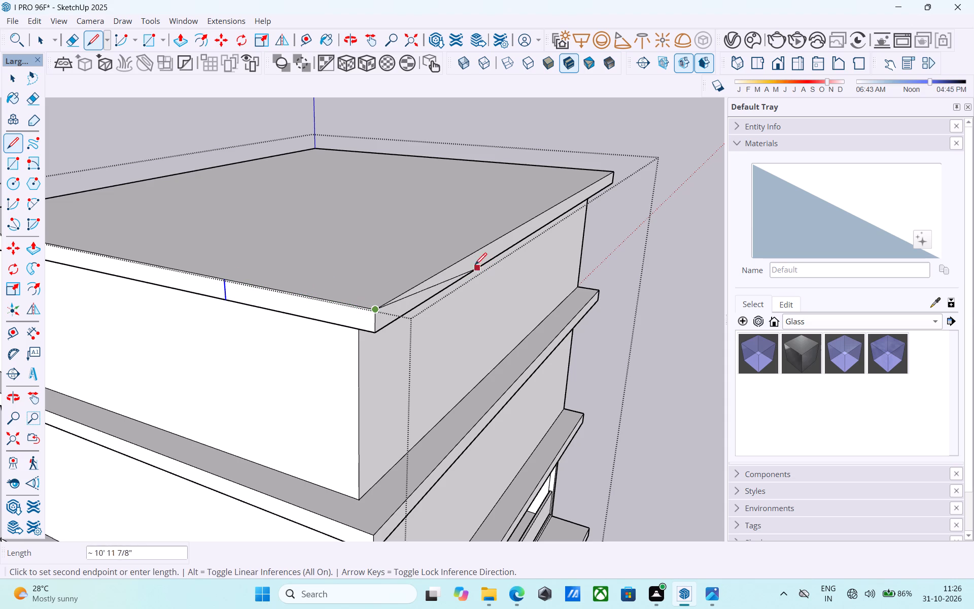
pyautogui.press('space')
# Copy the same roof slab corner edge 8' along the edge face of the longer side.
pyautogui.click(376, 325)
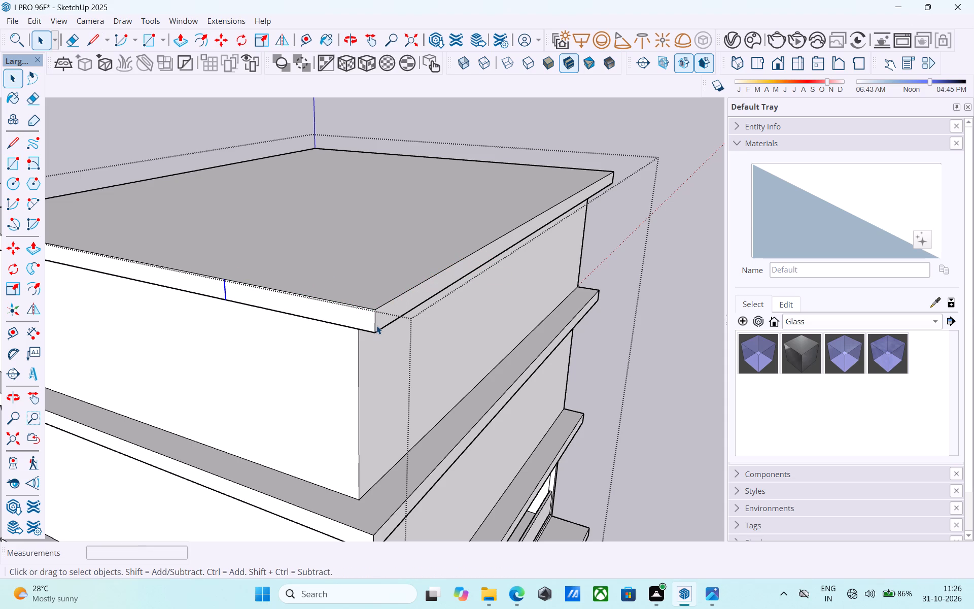
pyautogui.press('m')
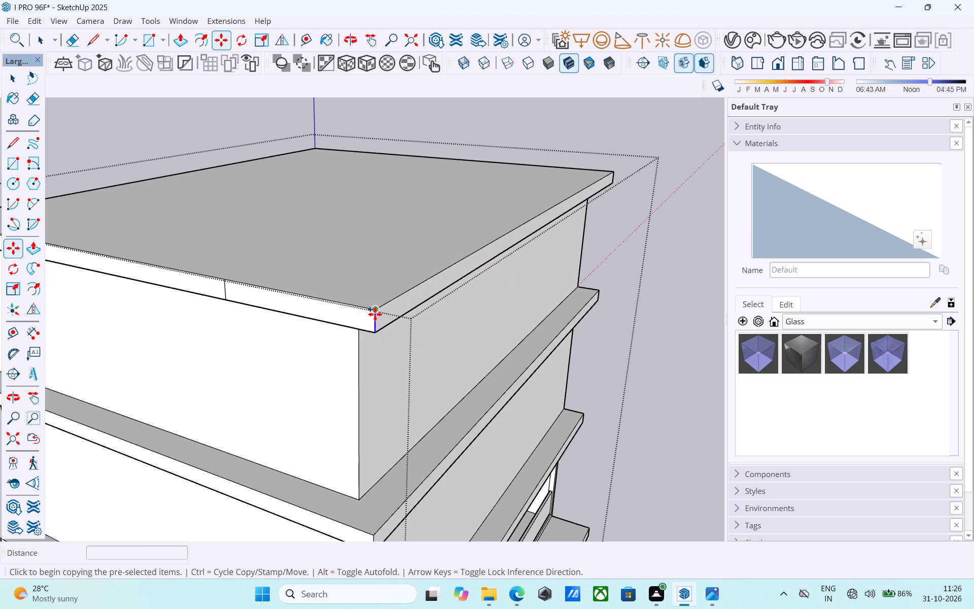
pyautogui.click(375, 310)
pyautogui.write("8'")
pyautogui.press('Return')
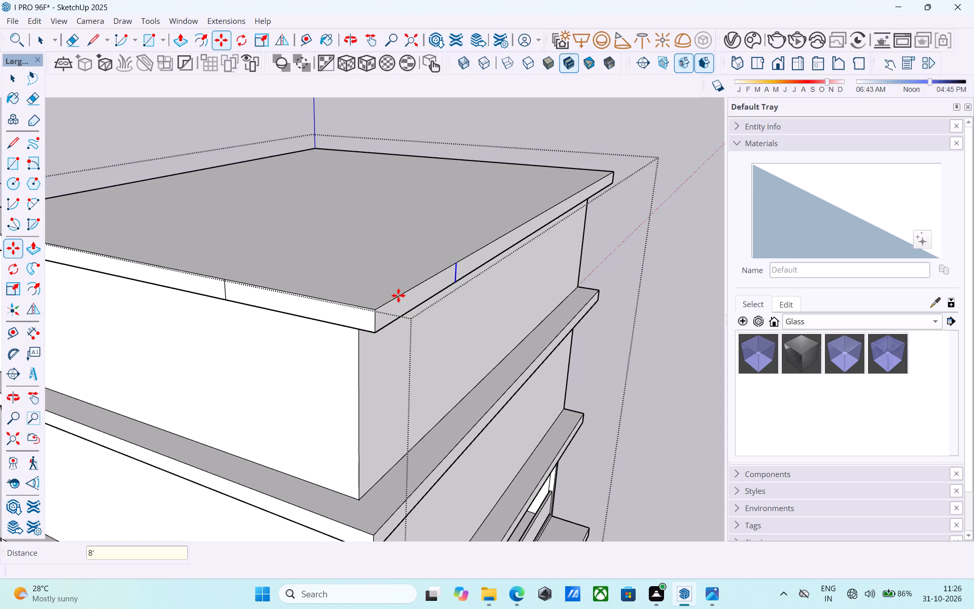
pyautogui.press('space')
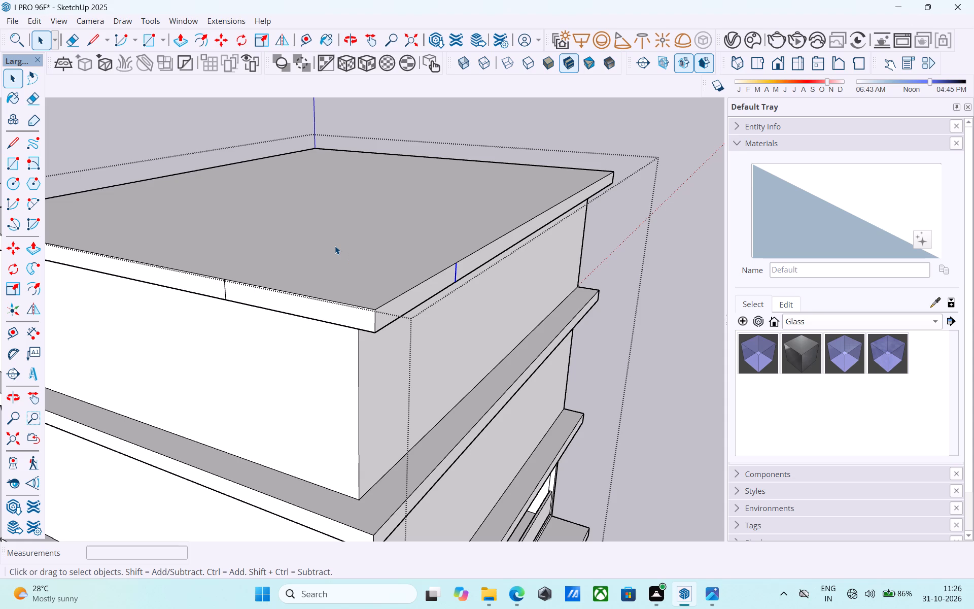
# Copy the dividing edge on the roof slab's shorter side 4' farther from the corner.
pyautogui.scroll(-4, 327, 244)
pyautogui.moveTo(267, 290); pyautogui.dragTo(265, 285, button='middle')
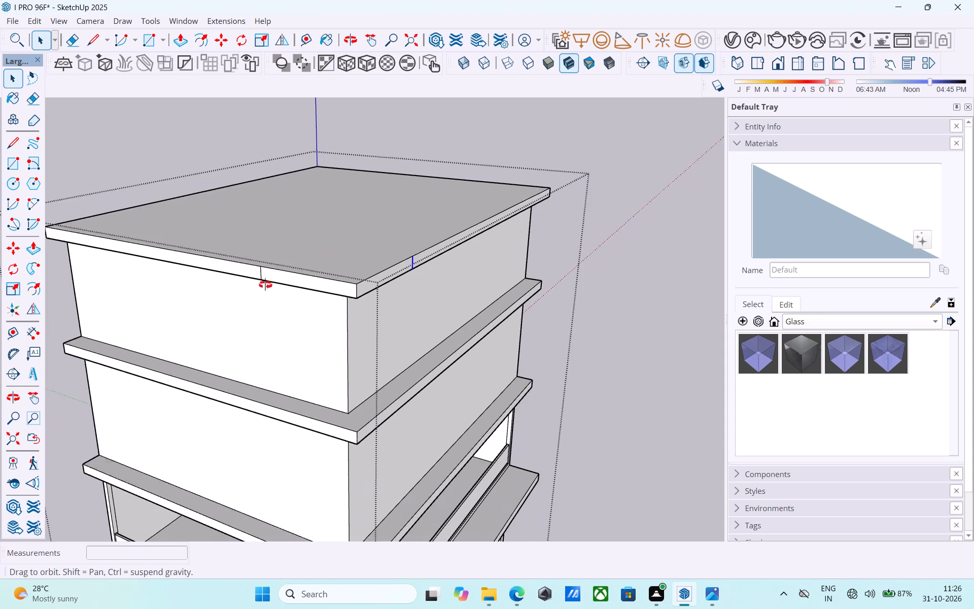
pyautogui.moveTo(265, 285); pyautogui.dragTo(270, 283, button='middle')
pyautogui.scroll(4, 270, 283)
pyautogui.click(258, 257)
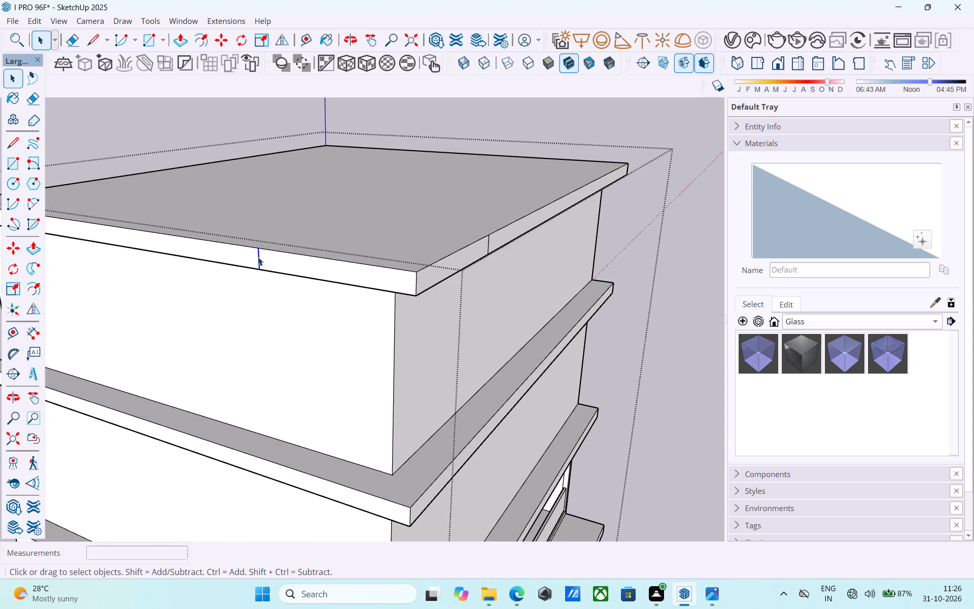
pyautogui.scroll(-4, 283, 313)
pyautogui.moveTo(283, 314); pyautogui.dragTo(326, 339, button='middle')
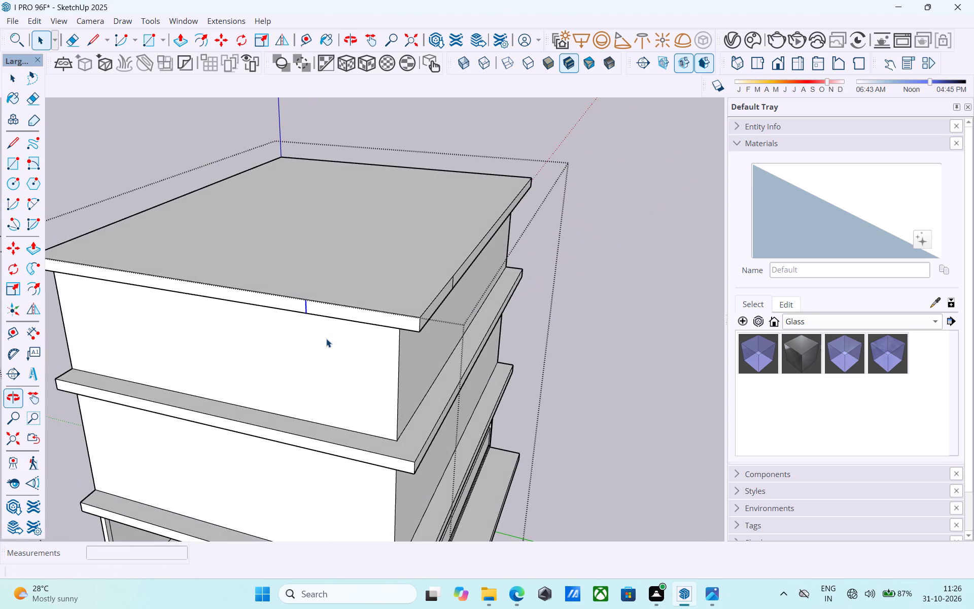
pyautogui.moveTo(333, 342); pyautogui.dragTo(325, 329, button='middle')
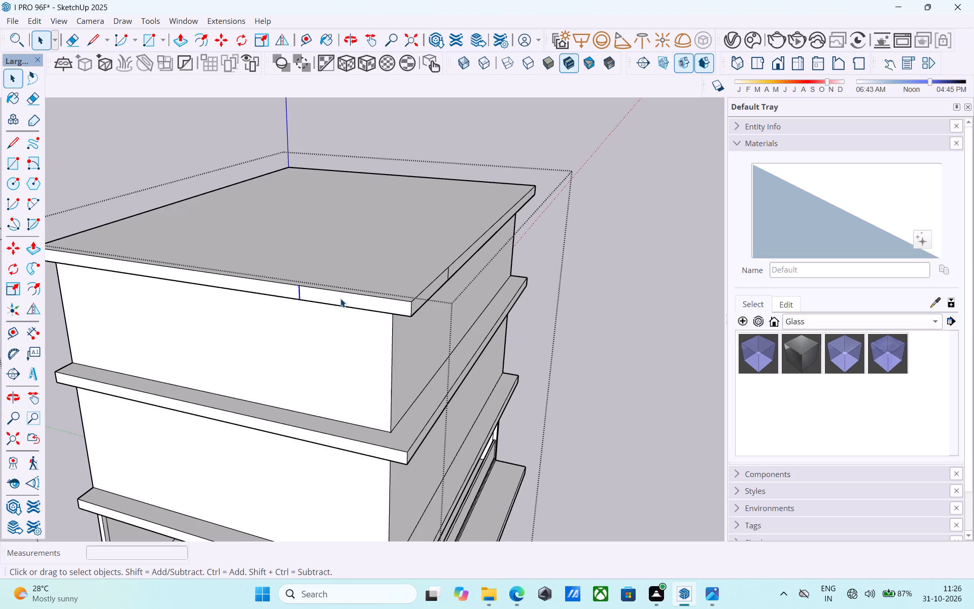
pyautogui.scroll(-5, 344, 286)
pyautogui.moveTo(341, 283); pyautogui.dragTo(324, 296, button='middle')
pyautogui.scroll(5, 299, 302)
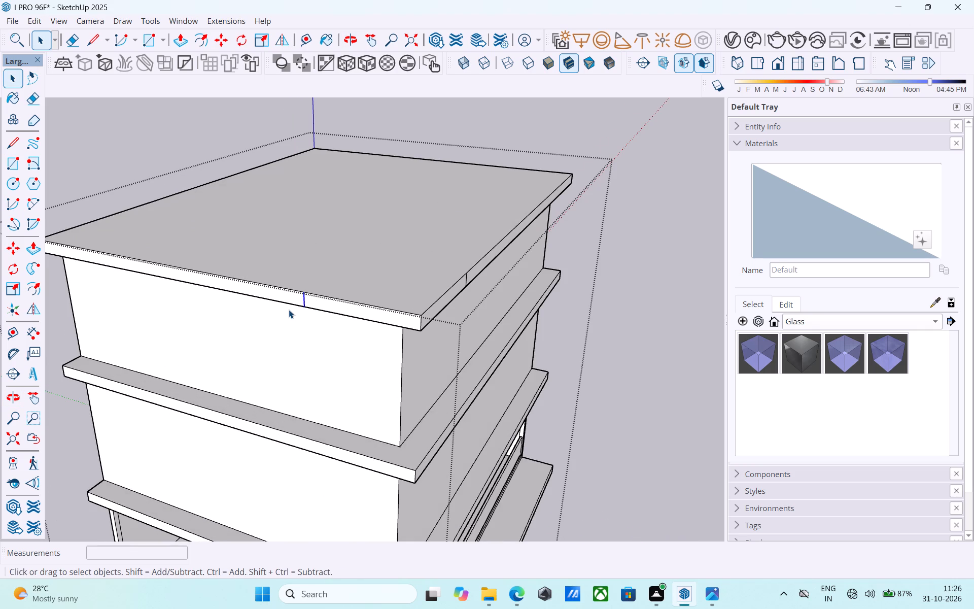
pyautogui.scroll(-3, 289, 310)
pyautogui.moveTo(289, 310); pyautogui.dragTo(277, 312, button='middle')
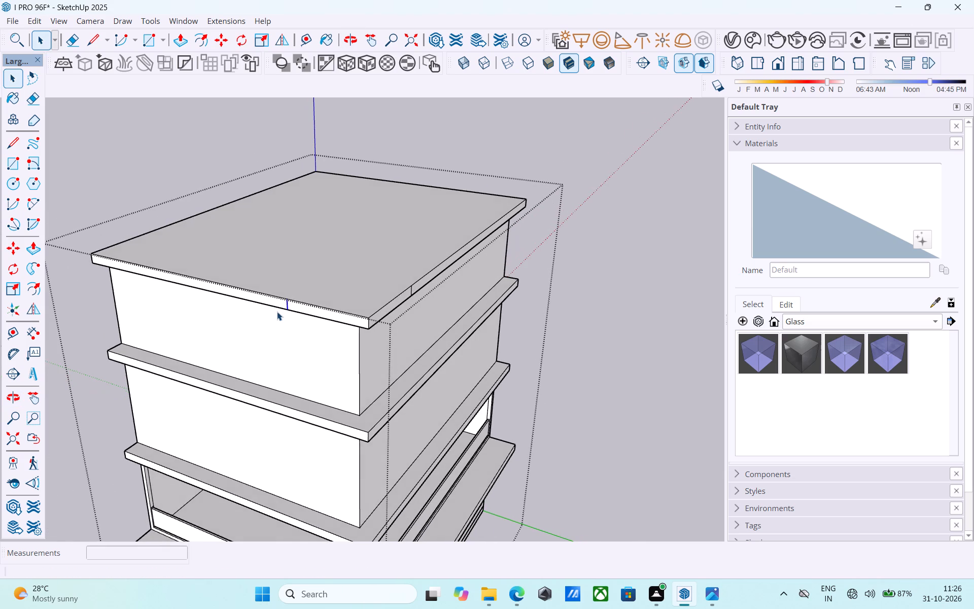
pyautogui.scroll(-2, 303, 306)
pyautogui.moveTo(337, 308); pyautogui.dragTo(346, 329, button='middle')
pyautogui.scroll(7, 288, 332)
pyautogui.press('m')
pyautogui.click(308, 317)
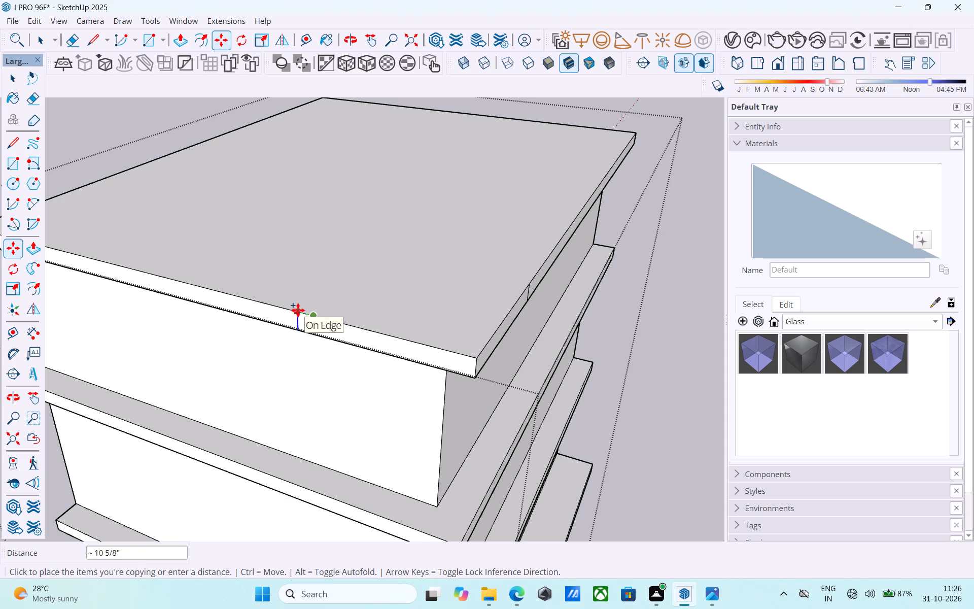
pyautogui.write("2'")
pyautogui.press('Return')
pyautogui.write("4'")
pyautogui.press('Return')
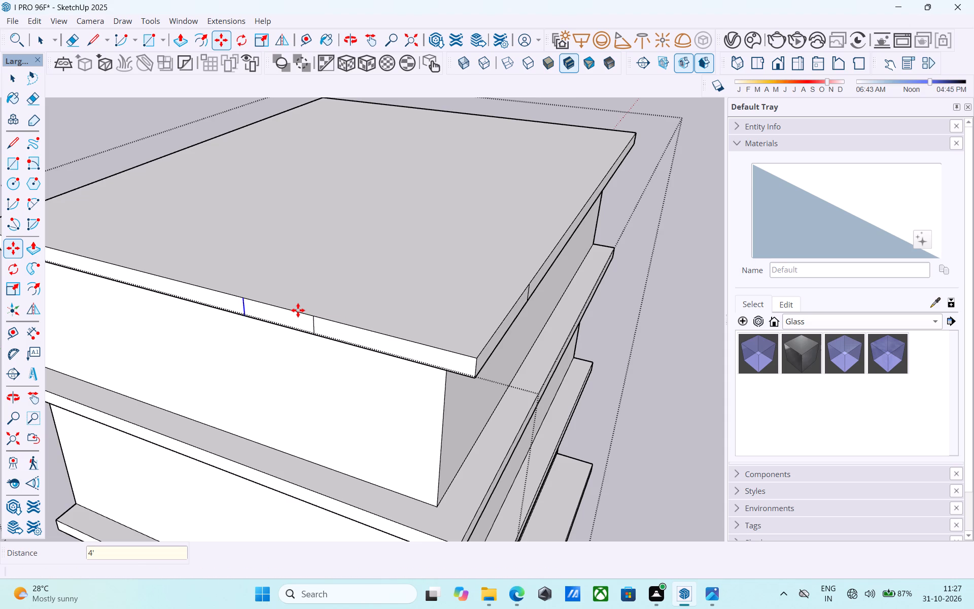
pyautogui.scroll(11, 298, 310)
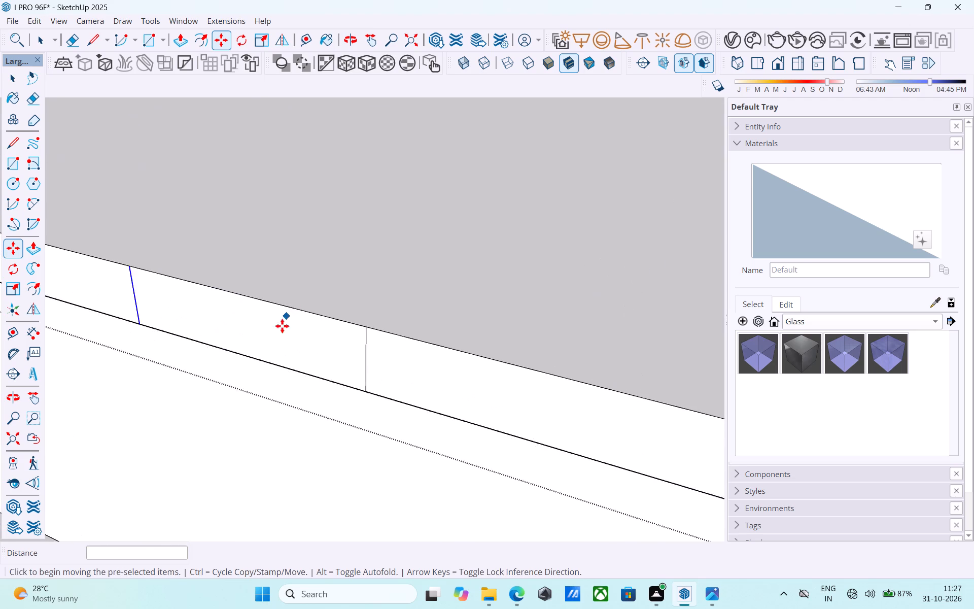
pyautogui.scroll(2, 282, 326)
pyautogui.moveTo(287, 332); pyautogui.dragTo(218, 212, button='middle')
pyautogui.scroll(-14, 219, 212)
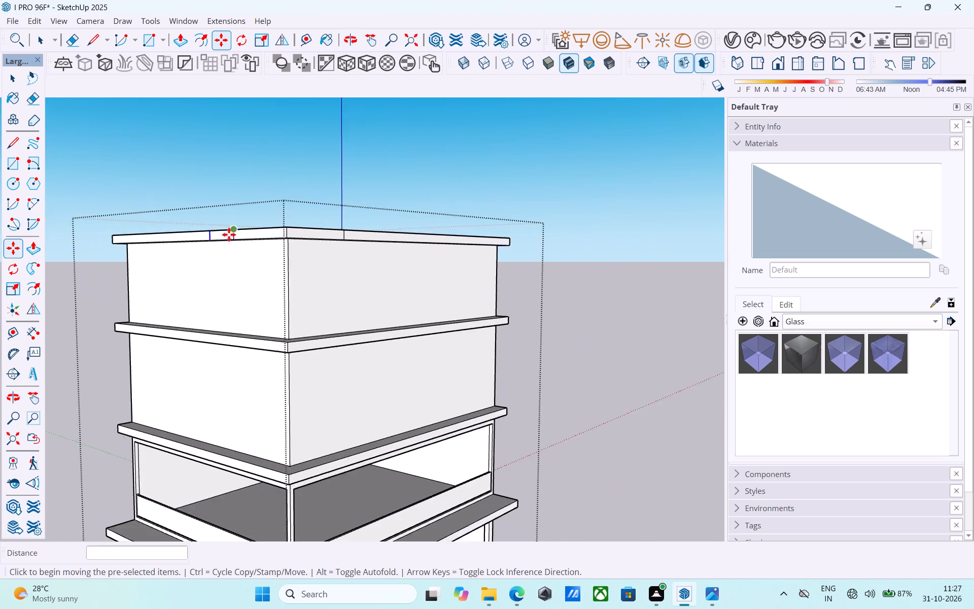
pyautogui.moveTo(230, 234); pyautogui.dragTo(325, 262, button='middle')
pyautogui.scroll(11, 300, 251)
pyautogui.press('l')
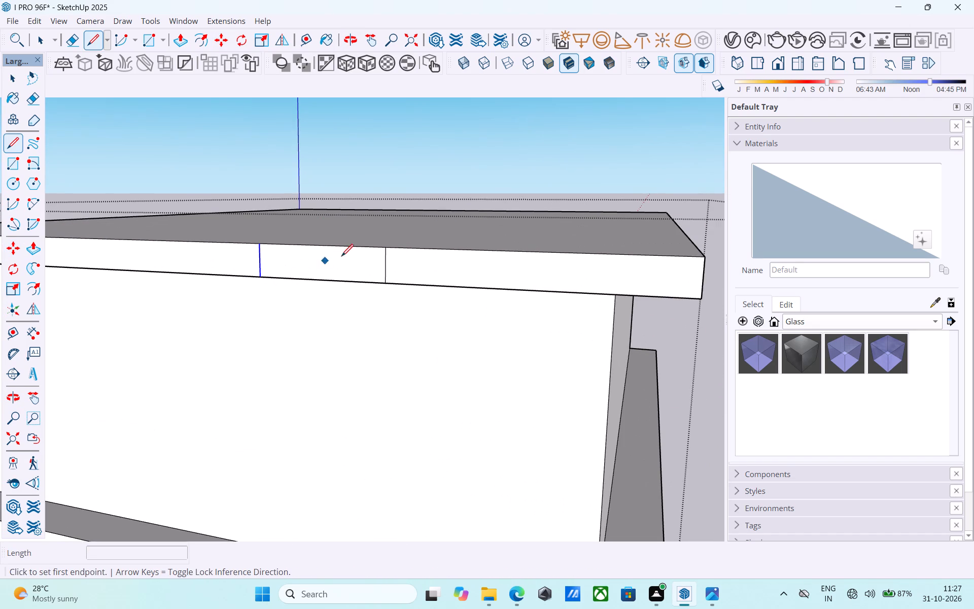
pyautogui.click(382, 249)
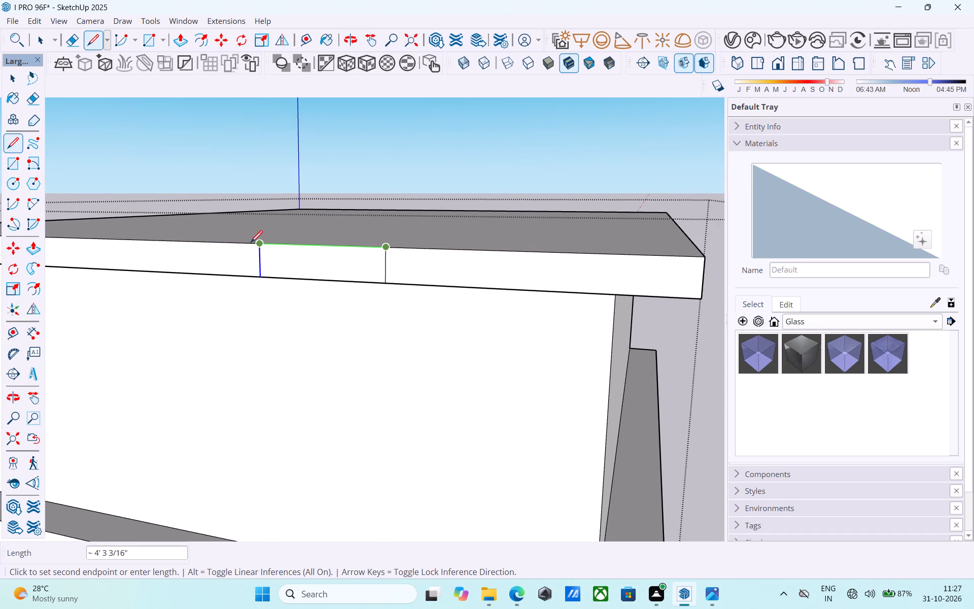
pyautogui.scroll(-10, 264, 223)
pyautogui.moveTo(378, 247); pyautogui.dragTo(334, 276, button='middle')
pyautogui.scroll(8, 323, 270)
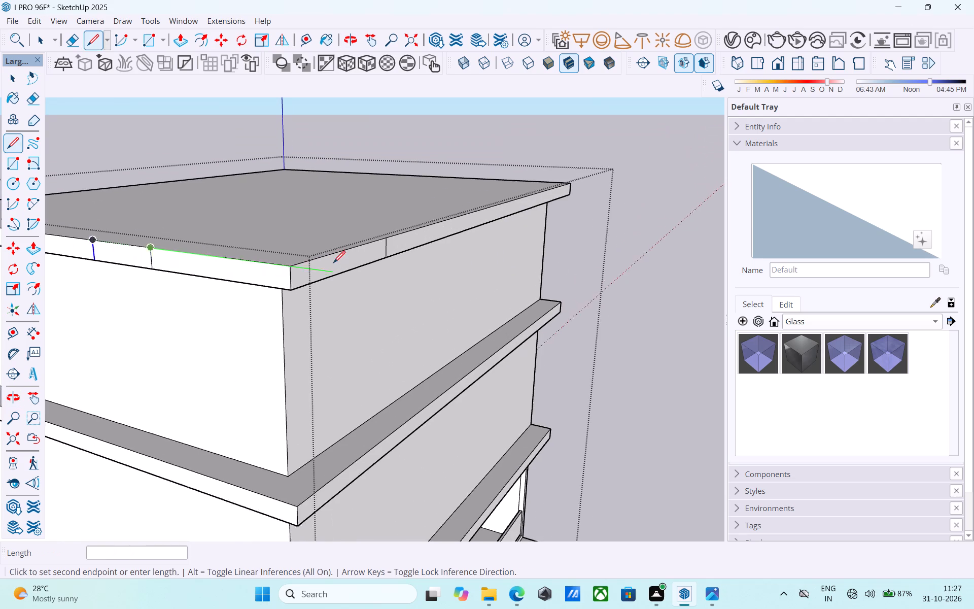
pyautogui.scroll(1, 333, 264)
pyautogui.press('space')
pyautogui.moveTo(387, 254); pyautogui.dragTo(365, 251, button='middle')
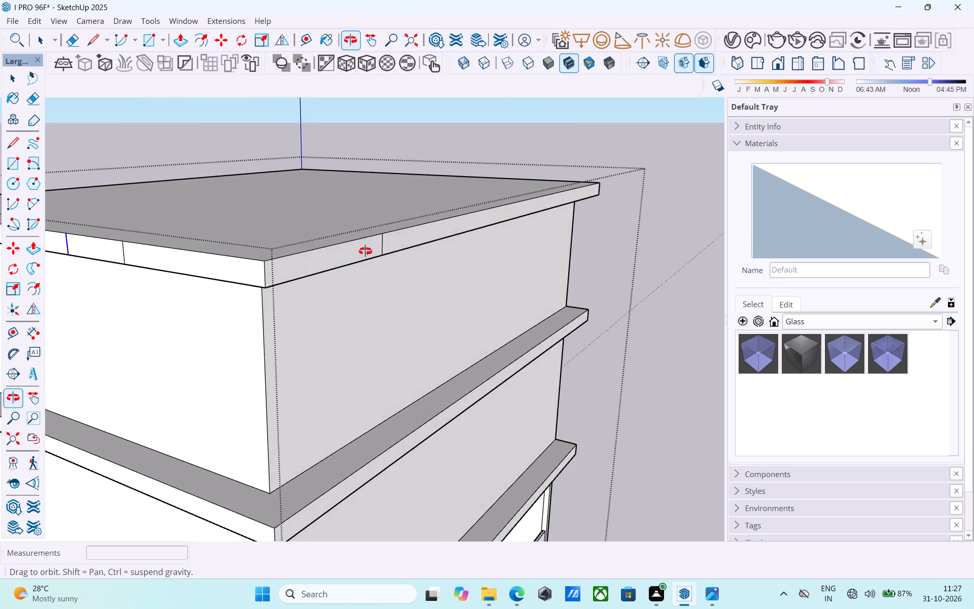
# Copy the dividing edge on the roof slab's longer side 4' farther from the corner.
pyautogui.moveTo(365, 251); pyautogui.dragTo(112, 288, button='middle')
pyautogui.scroll(-6, 112, 288)
pyautogui.moveTo(275, 275); pyautogui.dragTo(235, 260, button='middle')
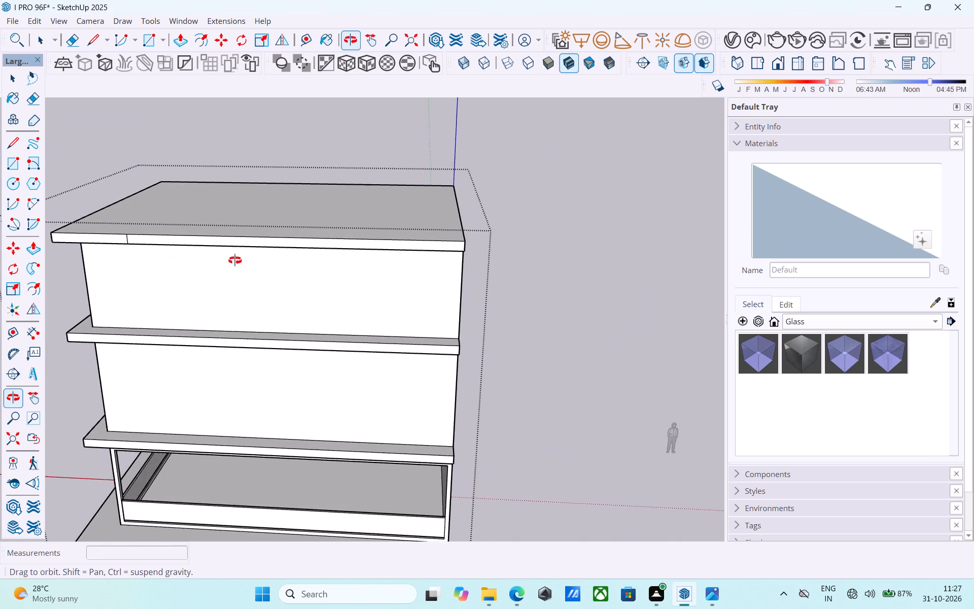
pyautogui.moveTo(235, 260); pyautogui.dragTo(419, 244, button='middle')
pyautogui.scroll(8, 419, 242)
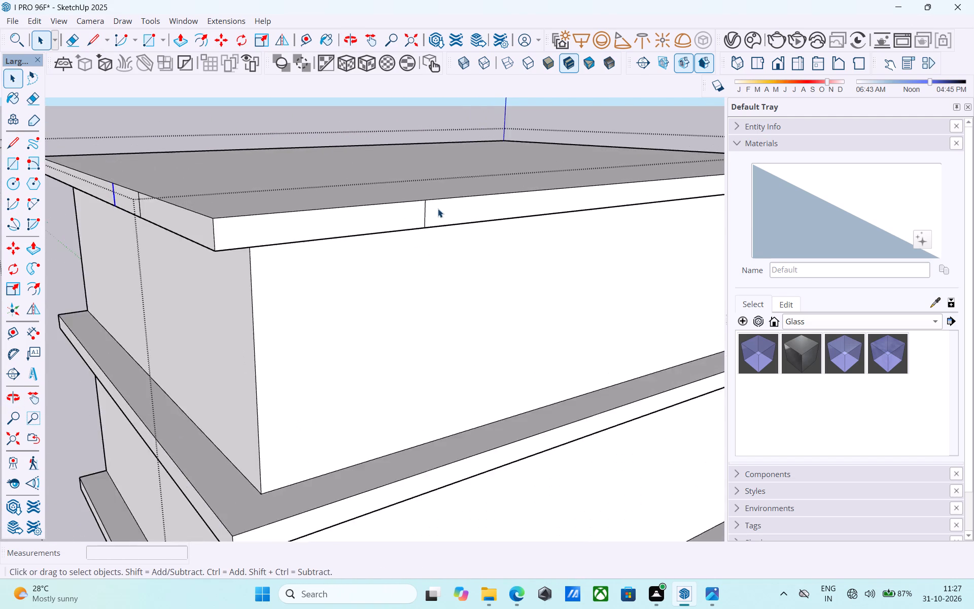
pyautogui.scroll(6, 438, 209)
pyautogui.click(420, 208)
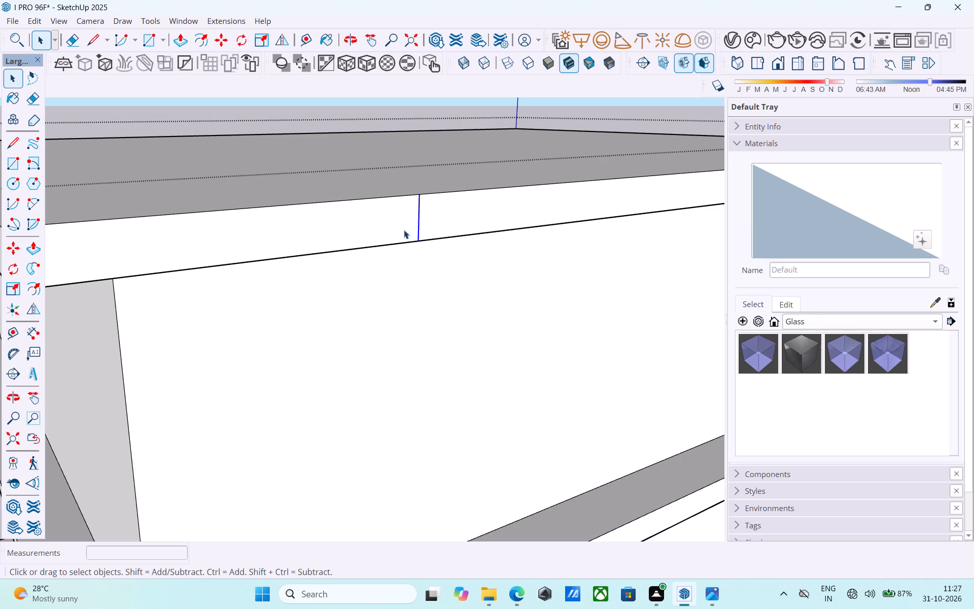
pyautogui.press('m')
pyautogui.click(424, 197)
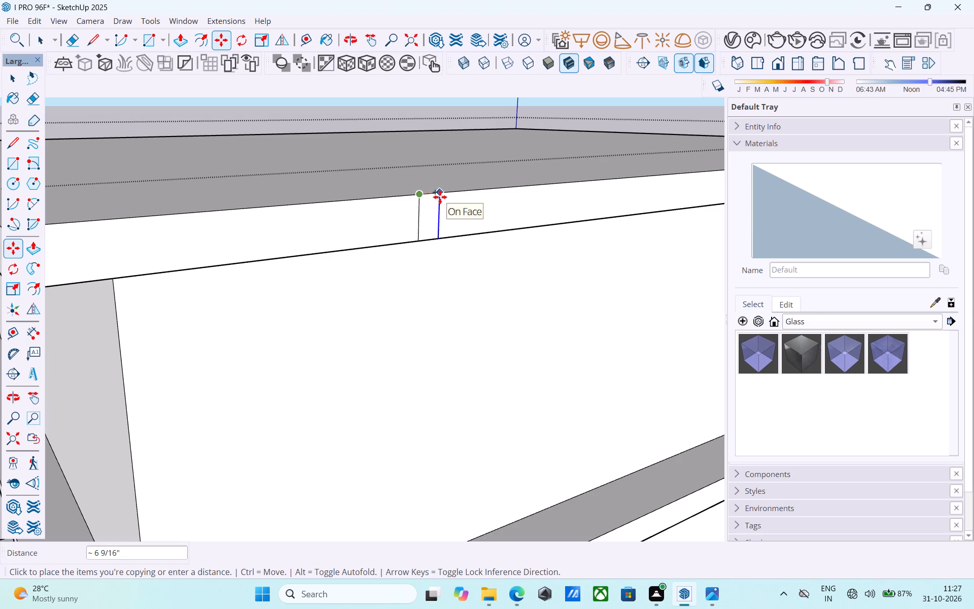
pyautogui.write("4'")
pyautogui.press('Return')
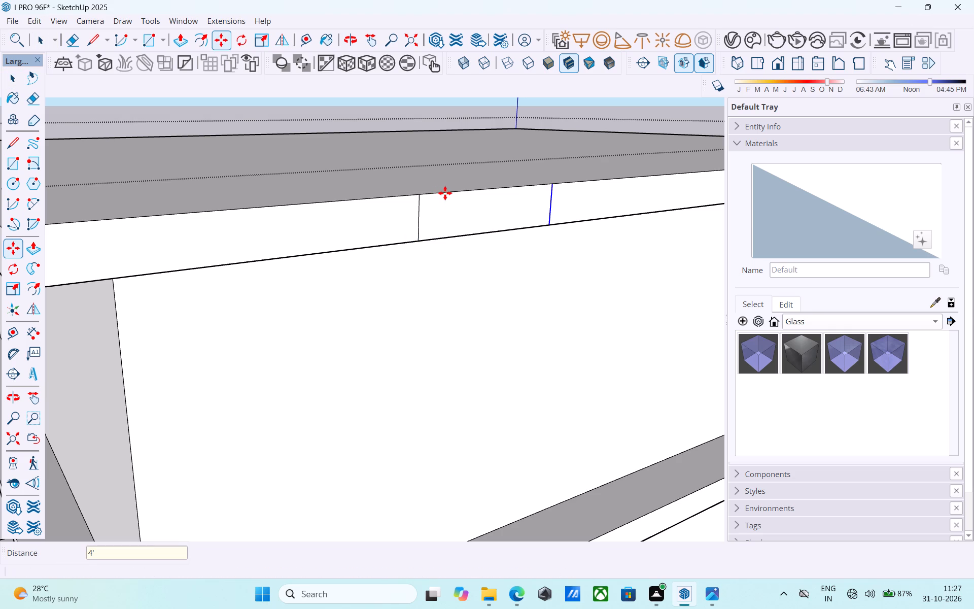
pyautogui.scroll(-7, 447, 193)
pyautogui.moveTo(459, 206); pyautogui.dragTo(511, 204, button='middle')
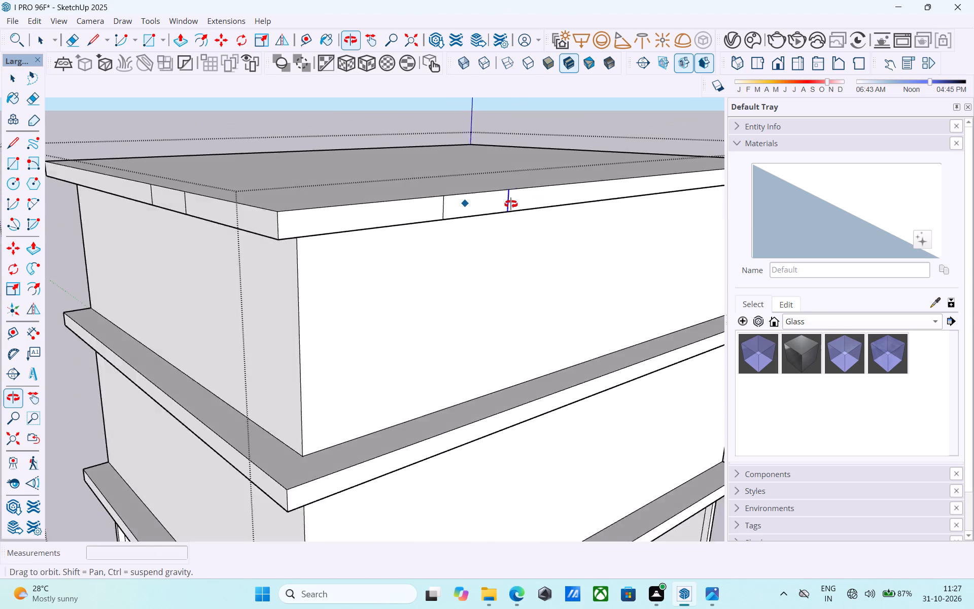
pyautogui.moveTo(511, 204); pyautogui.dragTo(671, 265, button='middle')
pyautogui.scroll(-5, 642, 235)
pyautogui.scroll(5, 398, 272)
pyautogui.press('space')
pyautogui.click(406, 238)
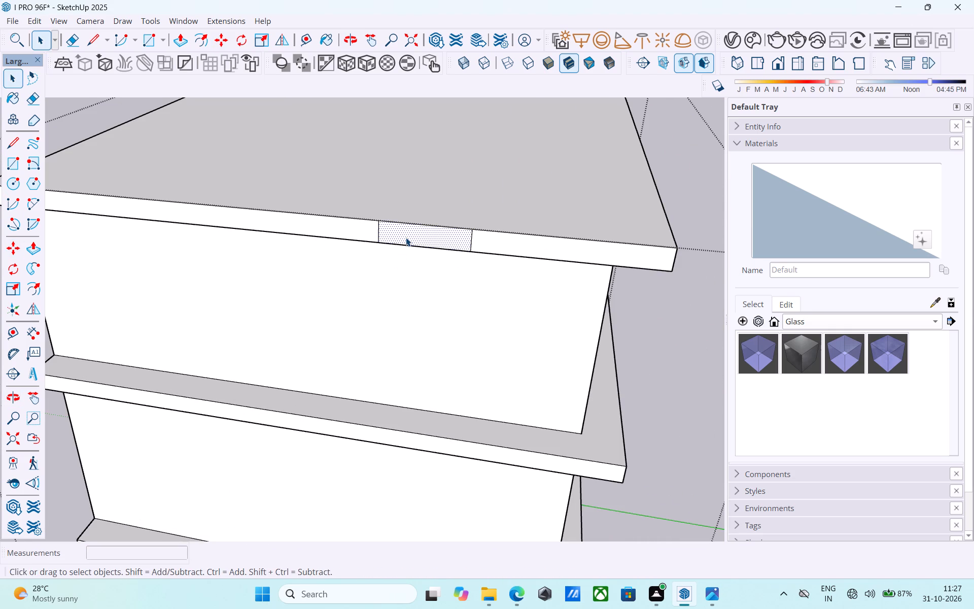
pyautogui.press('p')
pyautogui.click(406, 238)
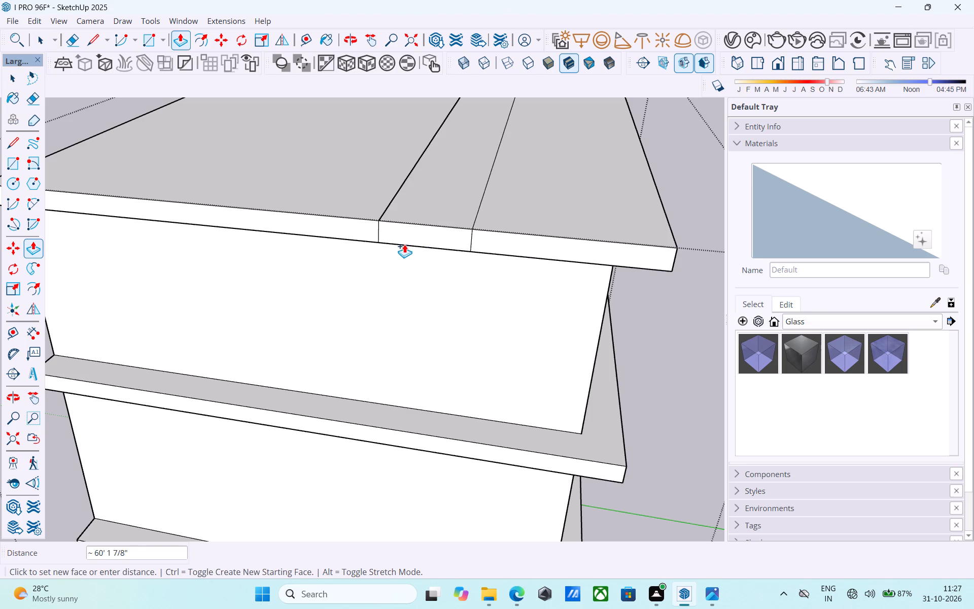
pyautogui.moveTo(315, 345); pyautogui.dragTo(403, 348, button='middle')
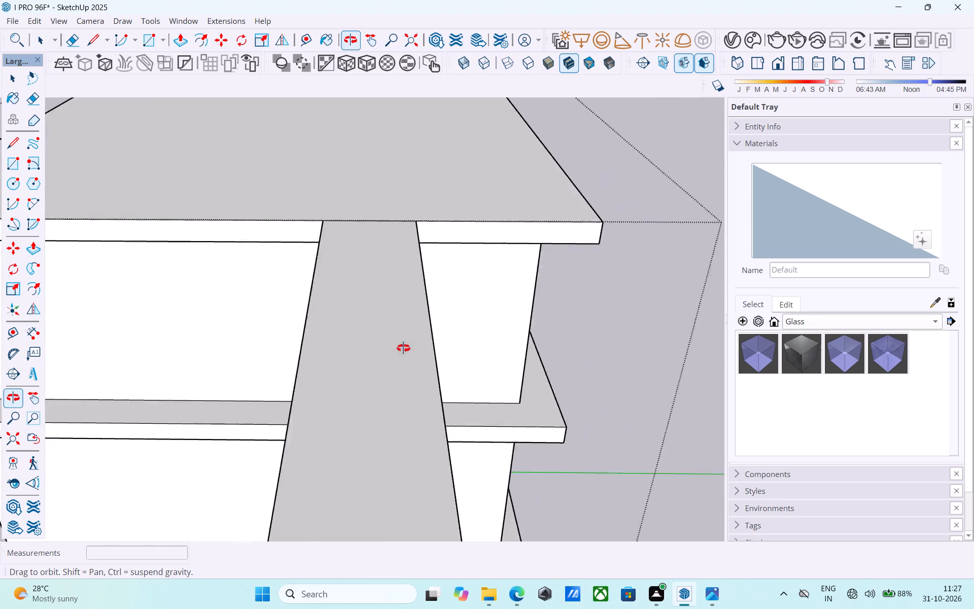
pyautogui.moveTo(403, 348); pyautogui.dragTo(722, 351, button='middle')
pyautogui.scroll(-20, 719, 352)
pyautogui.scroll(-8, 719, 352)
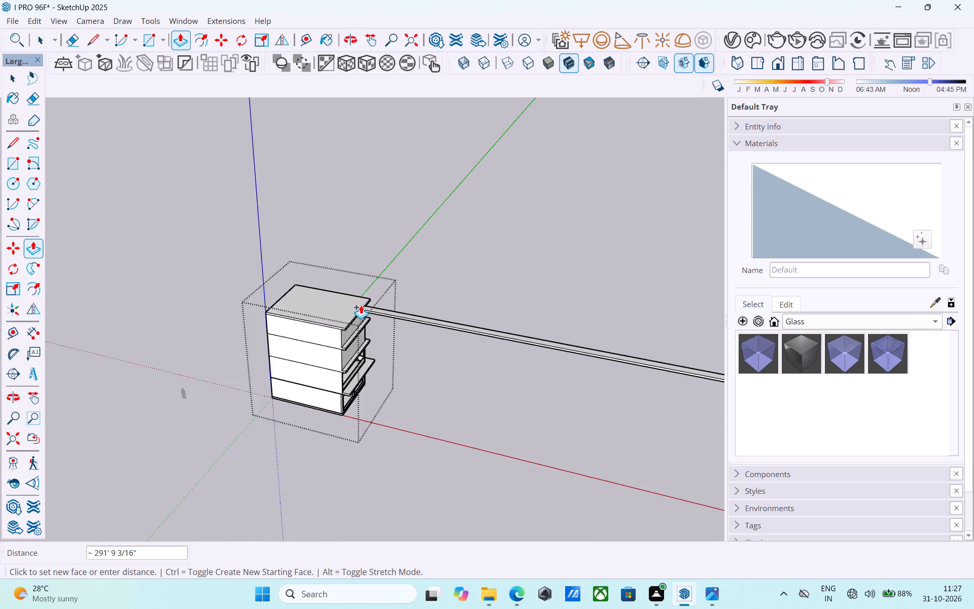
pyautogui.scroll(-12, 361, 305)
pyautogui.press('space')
# Pull the 4' segment on the edge face of the roof slab's shorter side outward 1'.
pyautogui.moveTo(445, 308); pyautogui.dragTo(420, 307, button='middle')
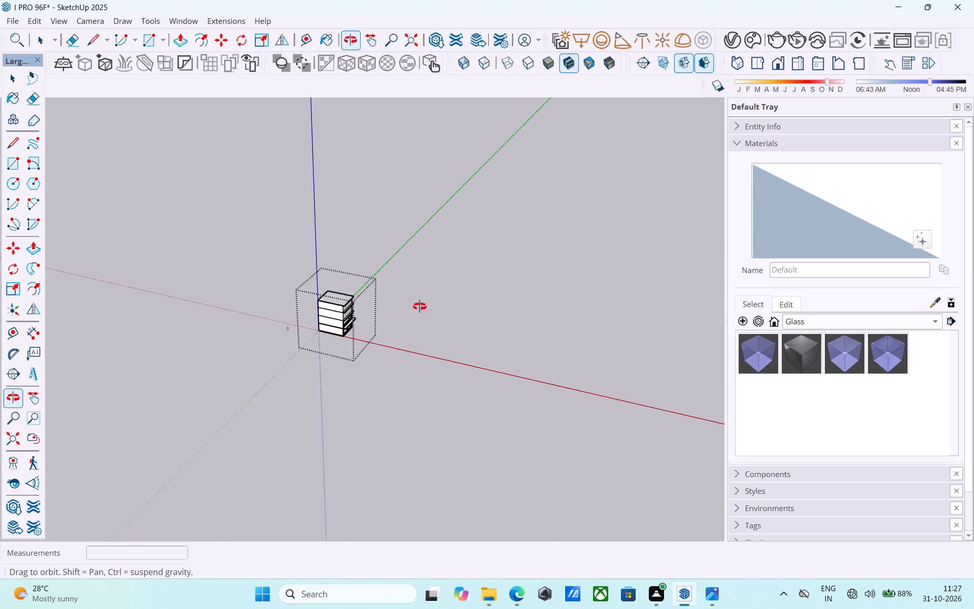
pyautogui.moveTo(420, 307); pyautogui.dragTo(309, 283, button='middle')
pyautogui.scroll(20, 422, 310)
pyautogui.scroll(1, 422, 310)
pyautogui.moveTo(267, 255); pyautogui.dragTo(311, 322, button='middle')
pyautogui.scroll(3, 291, 315)
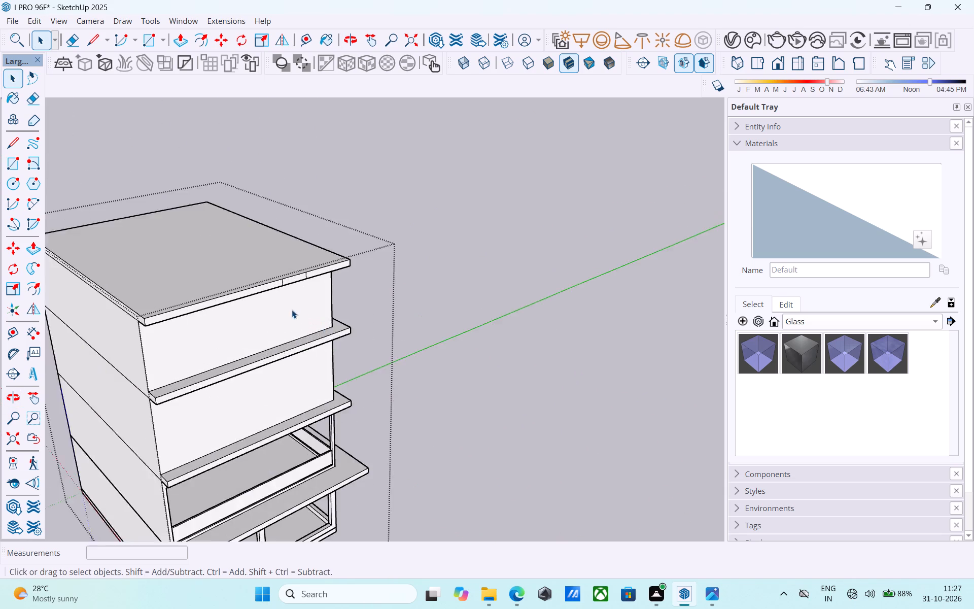
pyautogui.scroll(4, 292, 310)
pyautogui.click(302, 264)
pyautogui.scroll(6, 301, 264)
pyautogui.press('p')
pyautogui.click(301, 264)
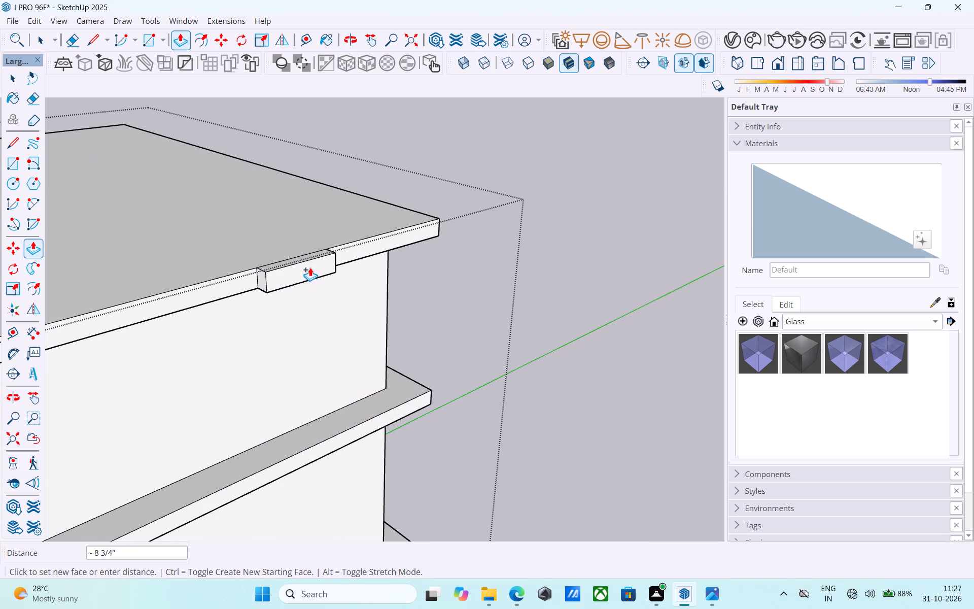
pyautogui.write("1'")
pyautogui.press('Return')
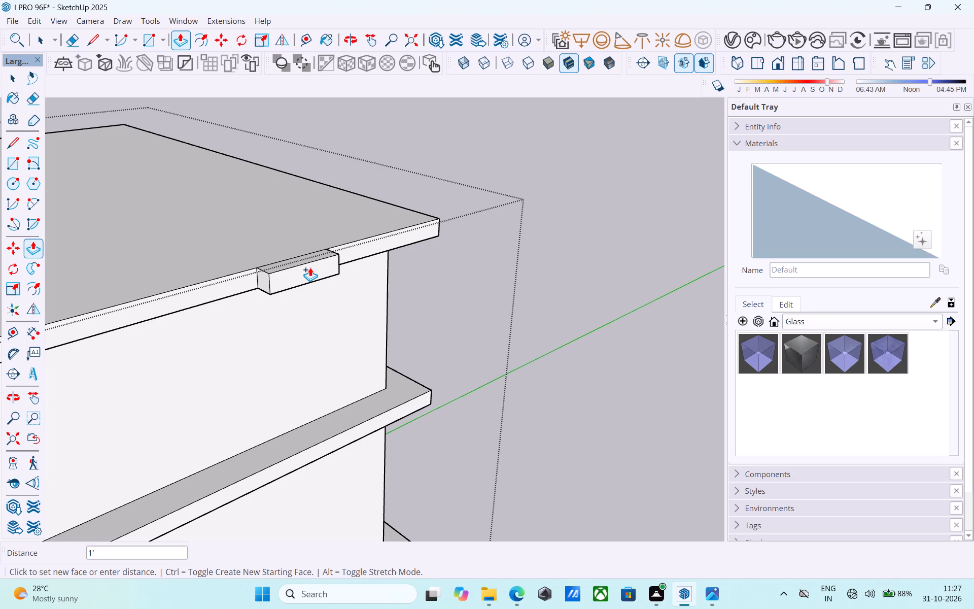
pyautogui.click(314, 269)
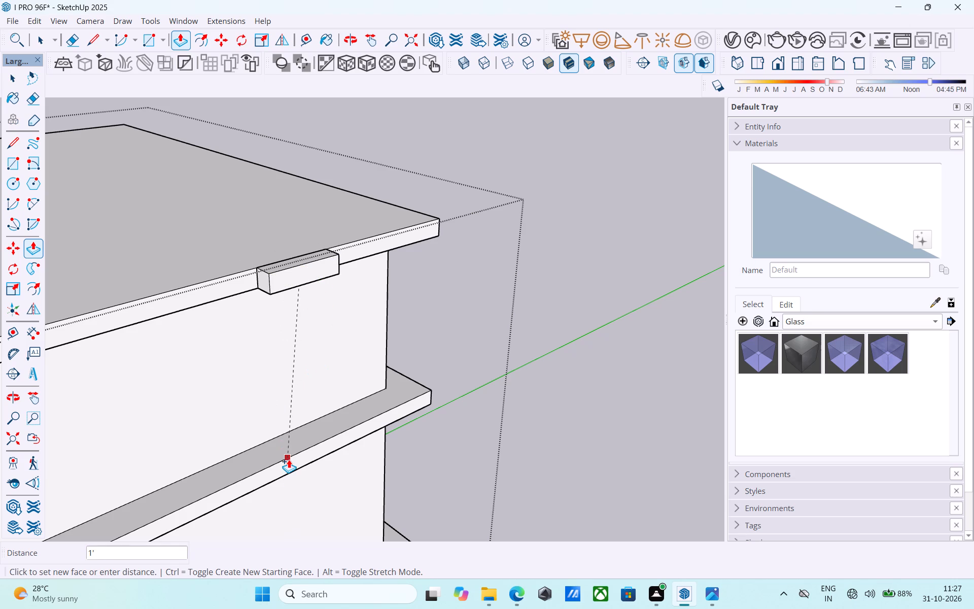
pyautogui.click(288, 459)
# Pull the 4' segment on the edge face of the roof slab's longer side outward 1'.
pyautogui.scroll(-5, 289, 453)
pyautogui.moveTo(288, 444); pyautogui.dragTo(311, 284, button='middle')
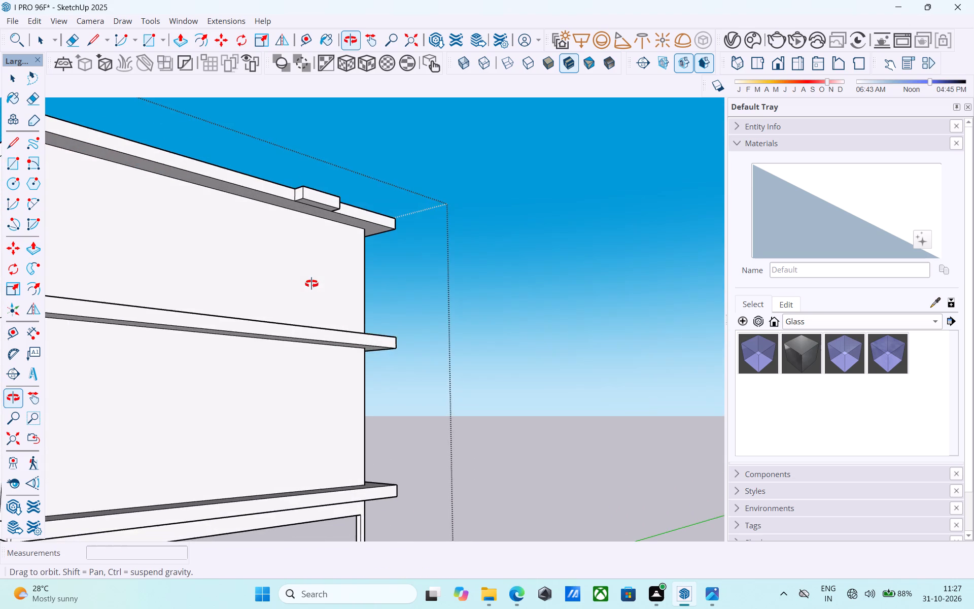
pyautogui.moveTo(311, 284); pyautogui.dragTo(306, 295, button='middle')
pyautogui.scroll(-4, 390, 331)
pyautogui.moveTo(393, 339); pyautogui.dragTo(390, 340, button='middle')
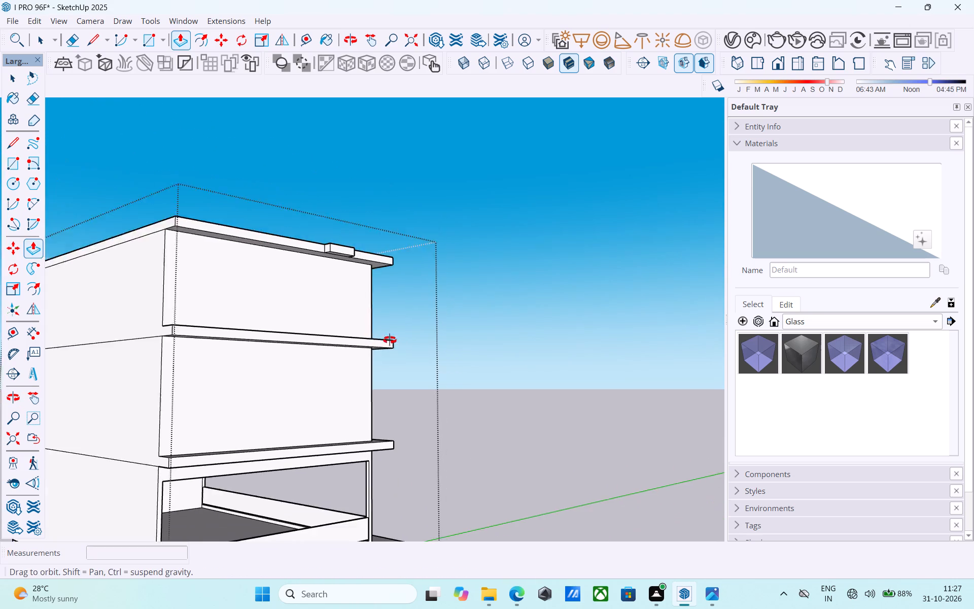
pyautogui.moveTo(390, 340); pyautogui.dragTo(97, 407, button='middle')
pyautogui.scroll(1, 252, 396)
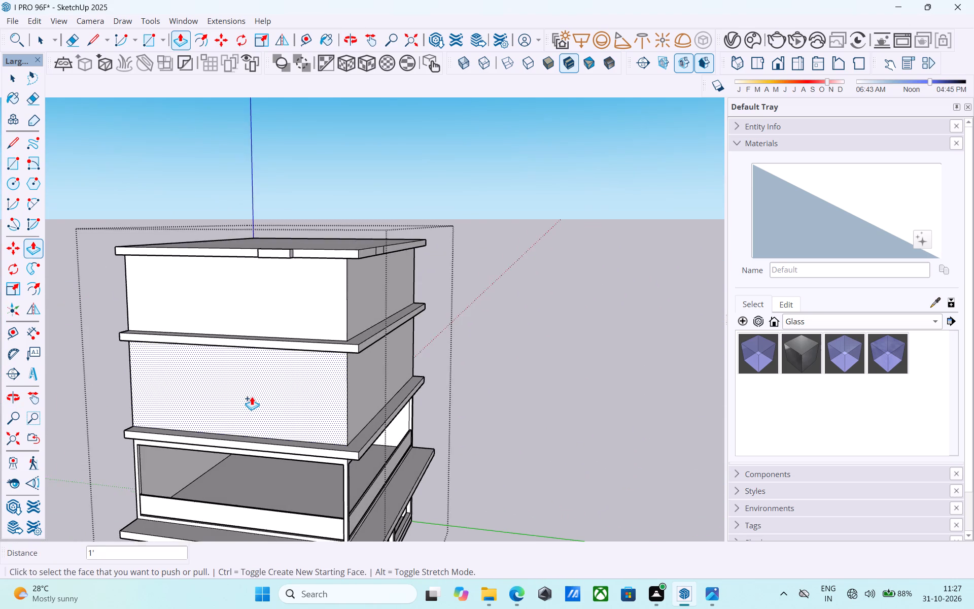
pyautogui.scroll(1, 252, 396)
pyautogui.moveTo(252, 396); pyautogui.dragTo(254, 408, button='middle')
pyautogui.keyDown('shift'); pyautogui.moveTo(384, 319); pyautogui.dragTo(393, 358, button='middle'); pyautogui.keyUp('shift')
pyautogui.scroll(2, 421, 302)
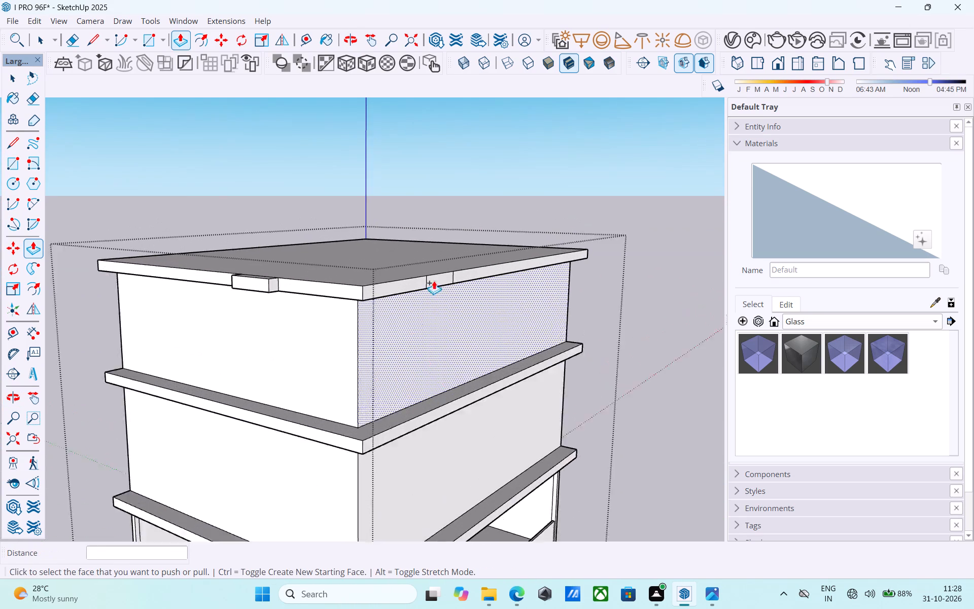
pyautogui.scroll(8, 434, 281)
pyautogui.doubleClick(438, 286)
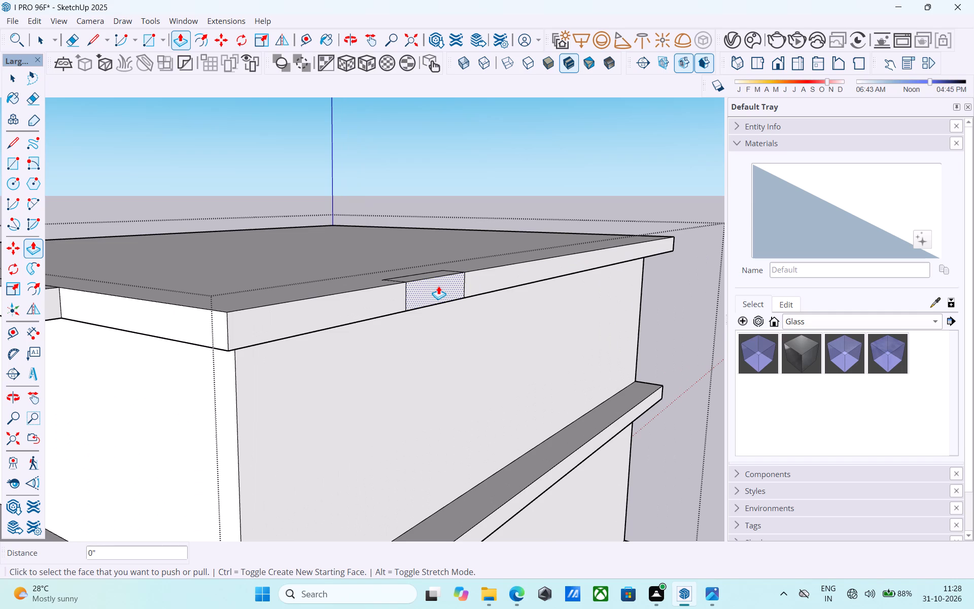
pyautogui.hotkey('ctrl', 'z')
pyautogui.click(436, 287)
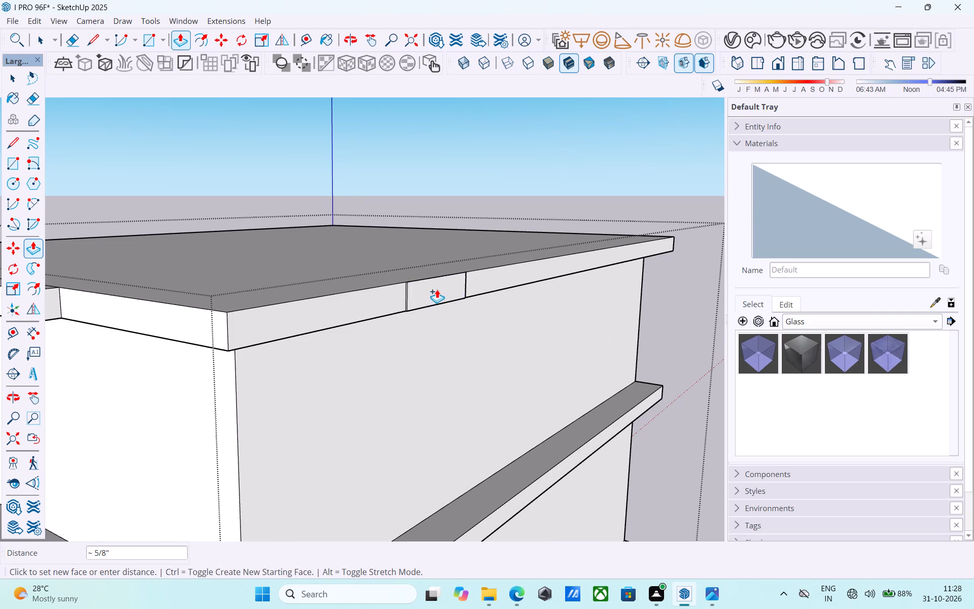
pyautogui.write("1'")
pyautogui.press('Return')
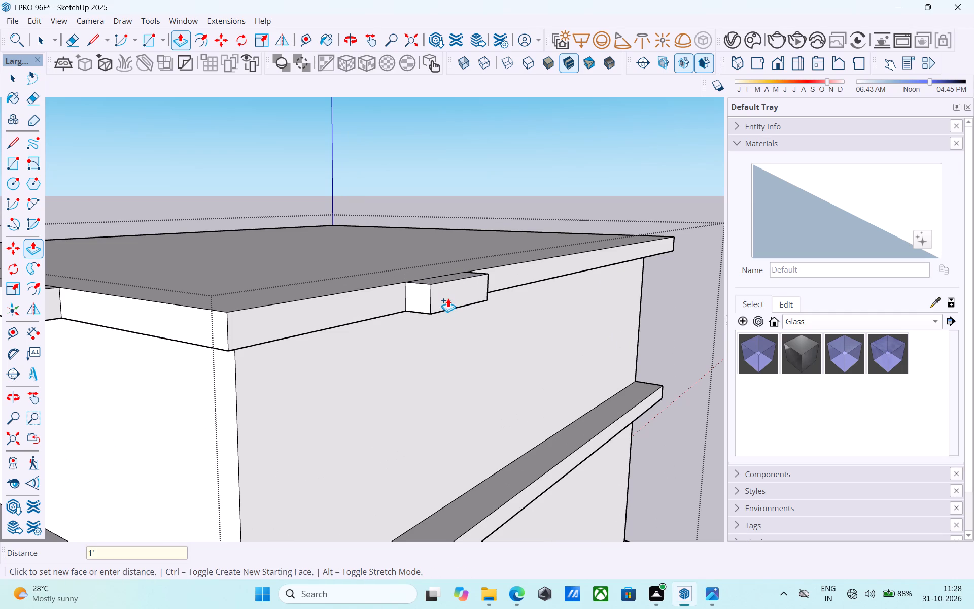
pyautogui.press('space')
# Extend the shorter-side block's outer face another 1' from a new starting face, keeping the dividing edges.
pyautogui.scroll(-7, 458, 255)
pyautogui.moveTo(491, 236); pyautogui.dragTo(490, 324, button='middle')
pyautogui.scroll(-7, 470, 257)
pyautogui.scroll(13, 370, 391)
pyautogui.click(386, 372)
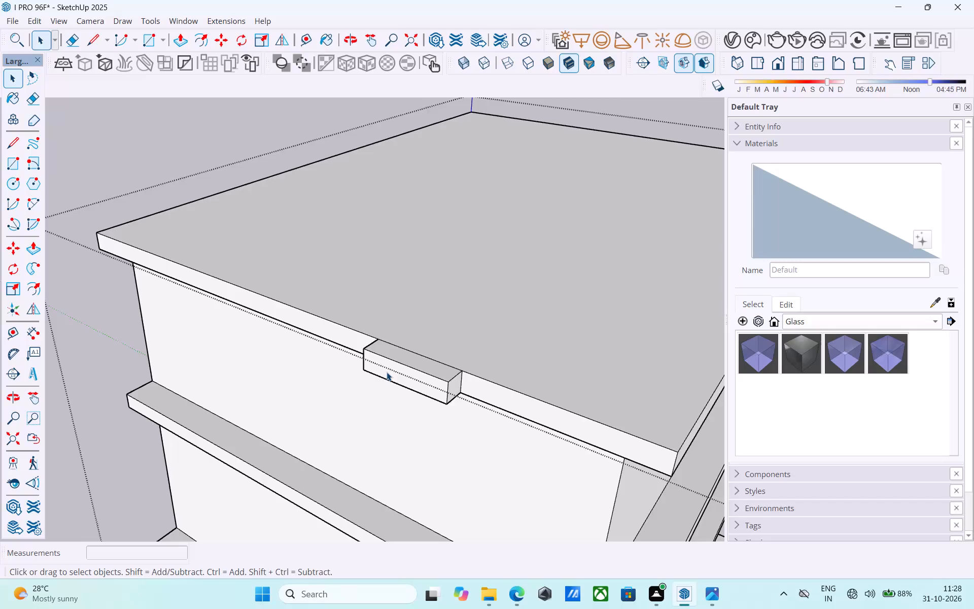
pyautogui.scroll(3, 391, 368)
pyautogui.press('p')
pyautogui.click(392, 368)
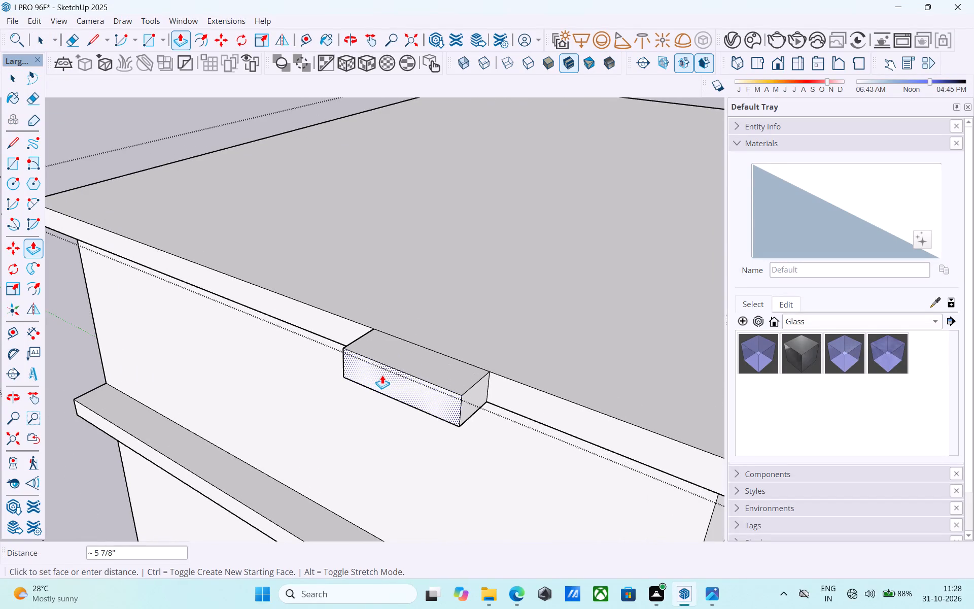
pyautogui.write('6"')
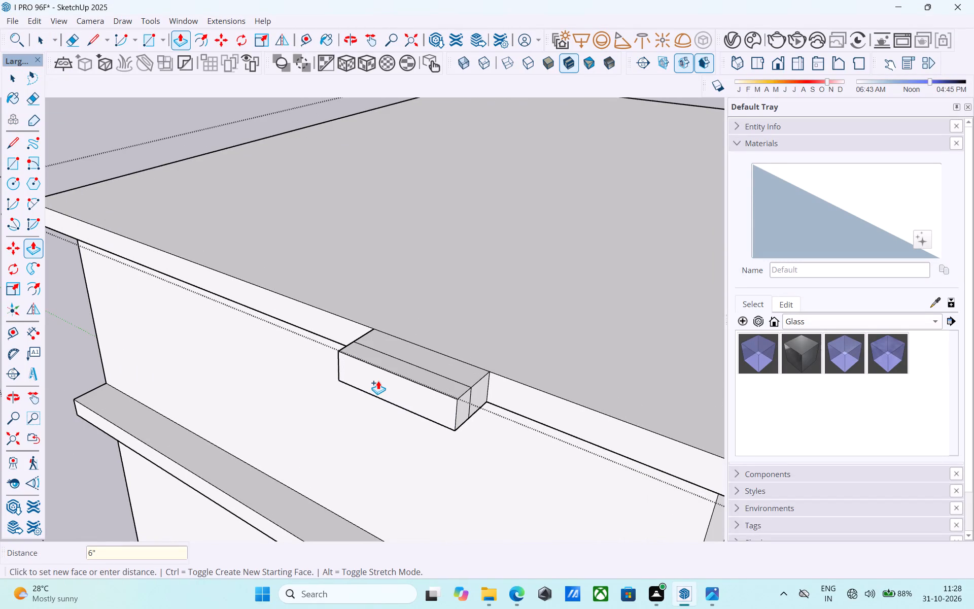
pyautogui.press('Return')
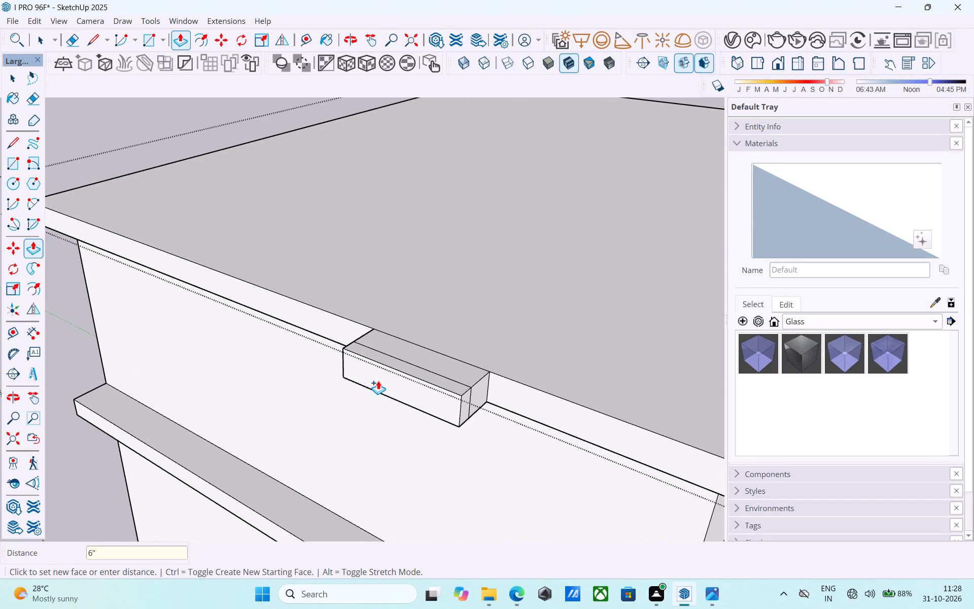
pyautogui.write("1'")
pyautogui.press('Return')
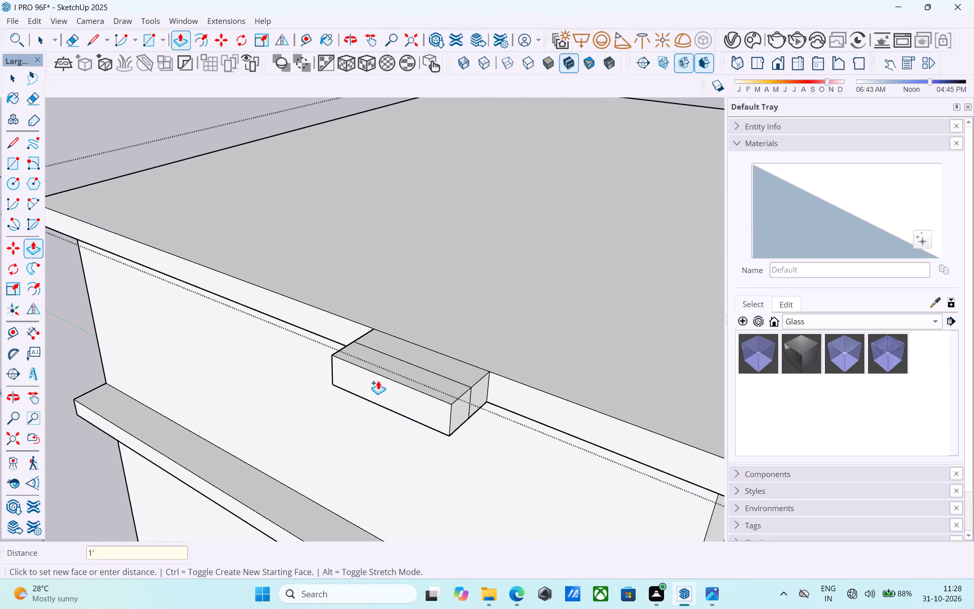
# Extend the longer-side block's outer face another 1' from a new starting face, keeping the dividing edges.
pyautogui.scroll(-4, 378, 382)
pyautogui.scroll(-5, 272, 369)
pyautogui.scroll(4, 648, 381)
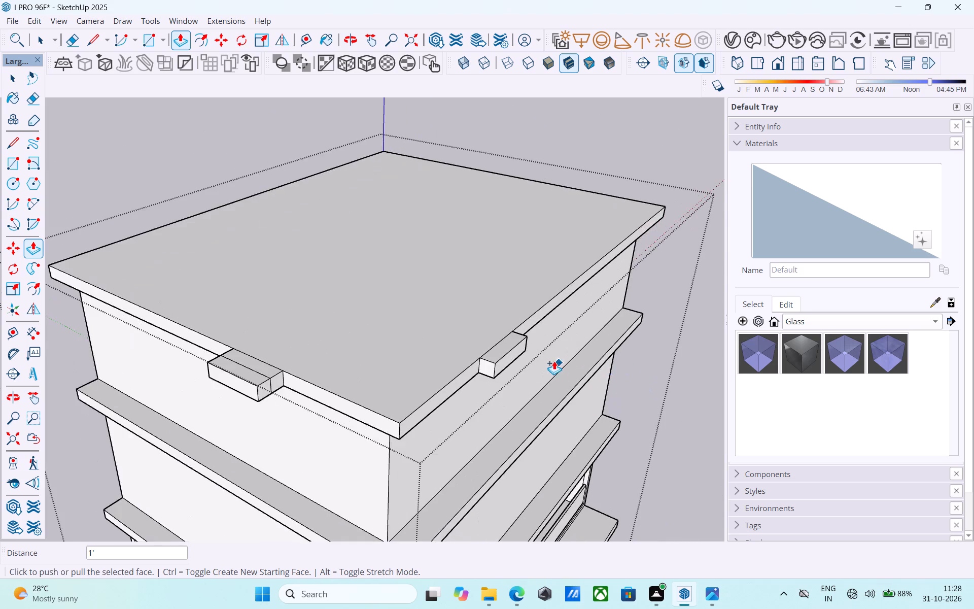
pyautogui.scroll(4, 554, 361)
pyautogui.press('space')
pyautogui.click(483, 359)
pyautogui.press('p')
pyautogui.doubleClick(483, 359)
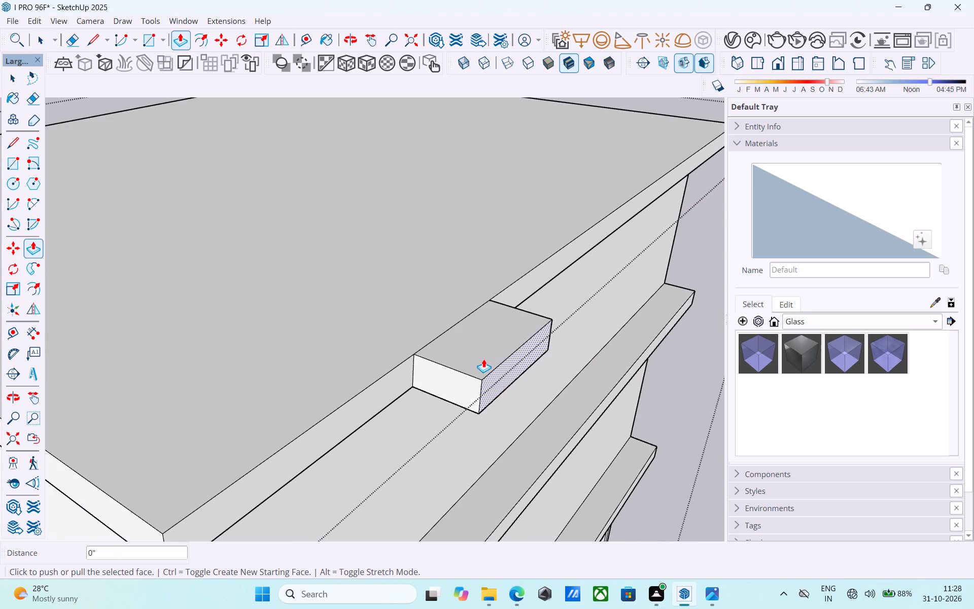
pyautogui.hotkey('ctrl', 'z')
pyautogui.press('space')
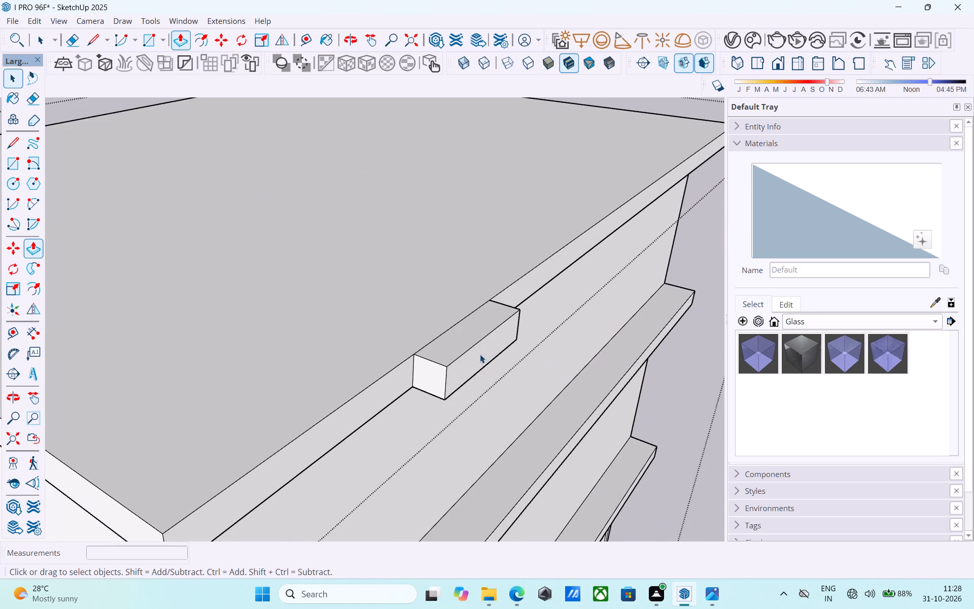
pyautogui.click(480, 354)
pyautogui.press('p')
pyautogui.doubleClick(479, 354)
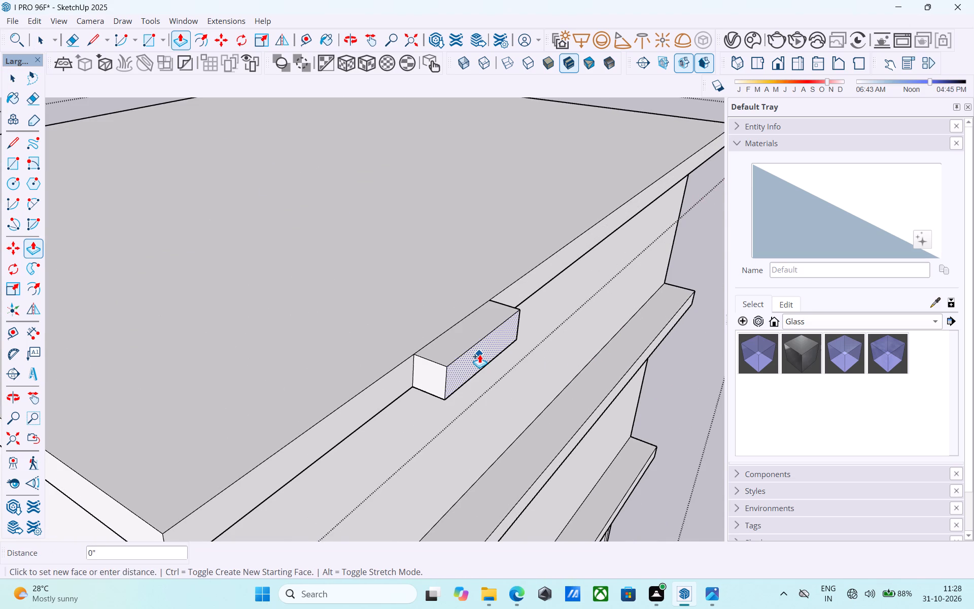
pyautogui.scroll(-10, 479, 354)
pyautogui.press('space')
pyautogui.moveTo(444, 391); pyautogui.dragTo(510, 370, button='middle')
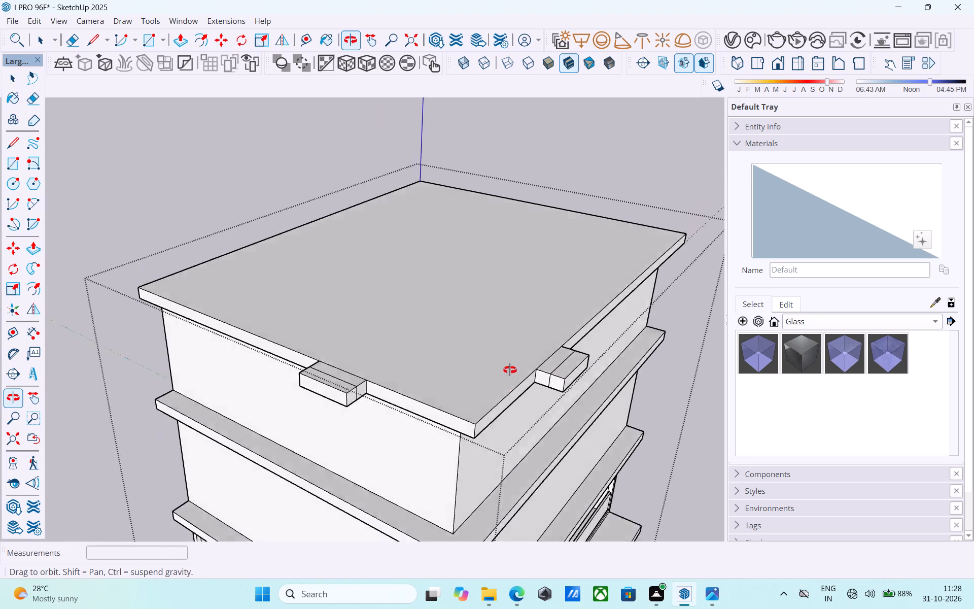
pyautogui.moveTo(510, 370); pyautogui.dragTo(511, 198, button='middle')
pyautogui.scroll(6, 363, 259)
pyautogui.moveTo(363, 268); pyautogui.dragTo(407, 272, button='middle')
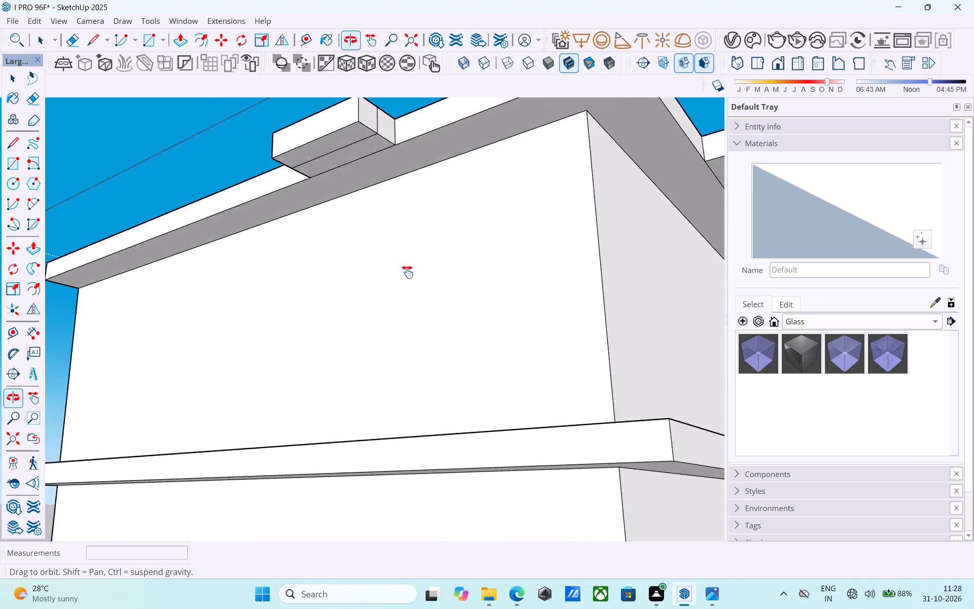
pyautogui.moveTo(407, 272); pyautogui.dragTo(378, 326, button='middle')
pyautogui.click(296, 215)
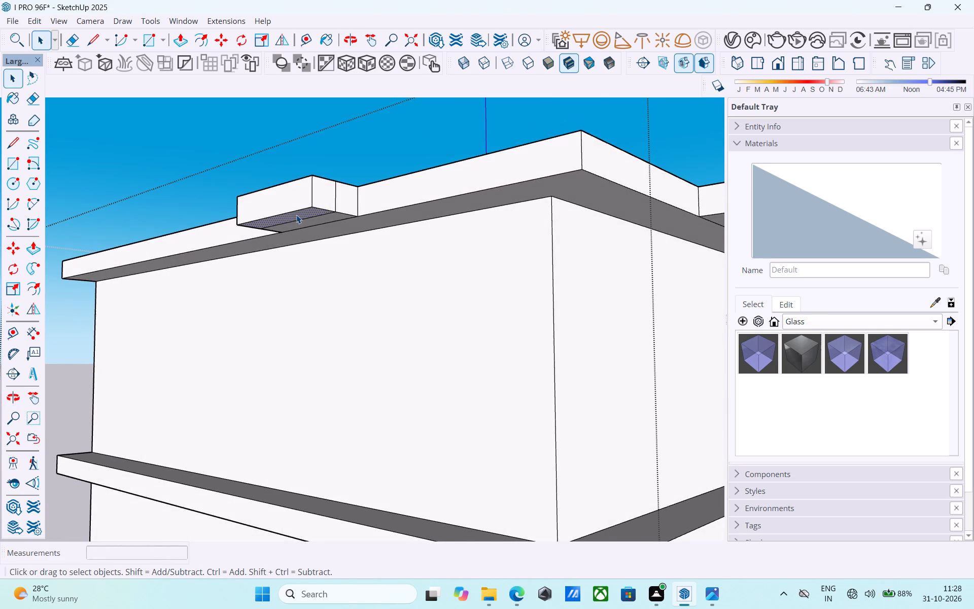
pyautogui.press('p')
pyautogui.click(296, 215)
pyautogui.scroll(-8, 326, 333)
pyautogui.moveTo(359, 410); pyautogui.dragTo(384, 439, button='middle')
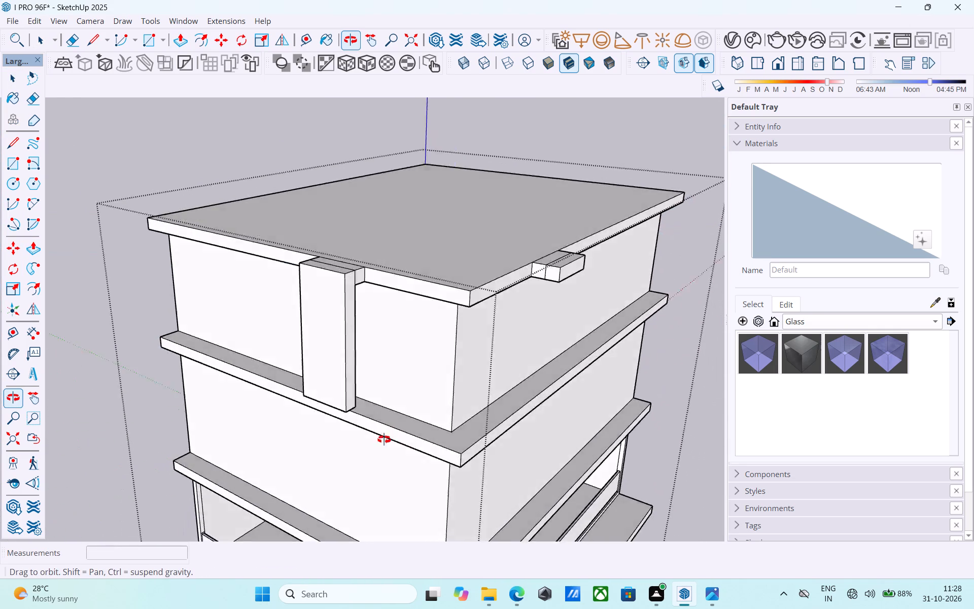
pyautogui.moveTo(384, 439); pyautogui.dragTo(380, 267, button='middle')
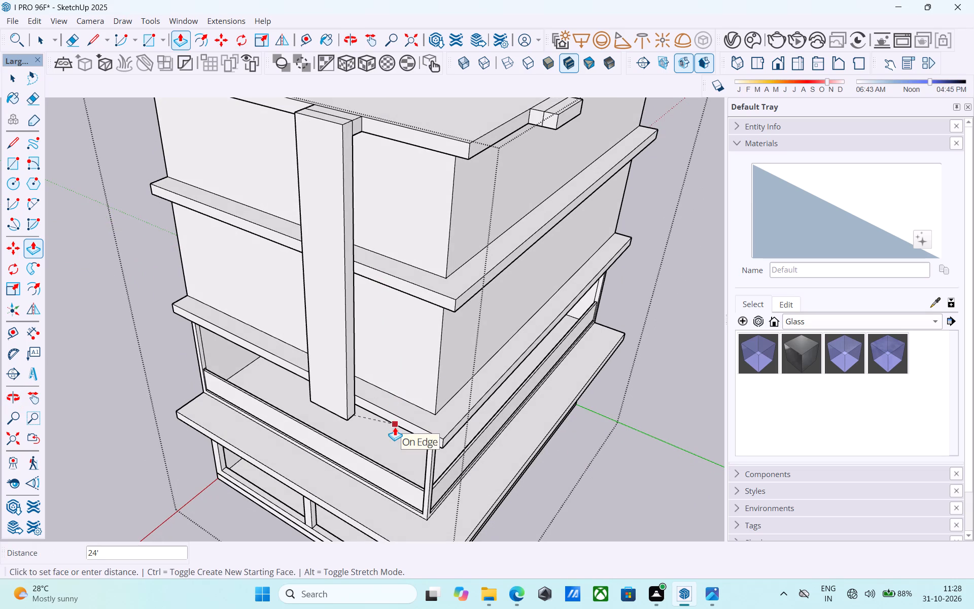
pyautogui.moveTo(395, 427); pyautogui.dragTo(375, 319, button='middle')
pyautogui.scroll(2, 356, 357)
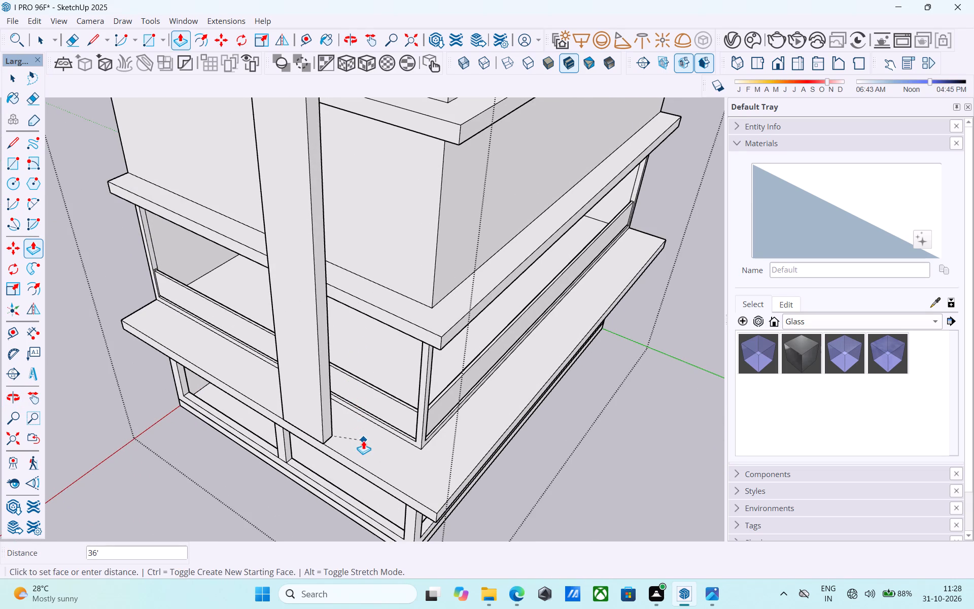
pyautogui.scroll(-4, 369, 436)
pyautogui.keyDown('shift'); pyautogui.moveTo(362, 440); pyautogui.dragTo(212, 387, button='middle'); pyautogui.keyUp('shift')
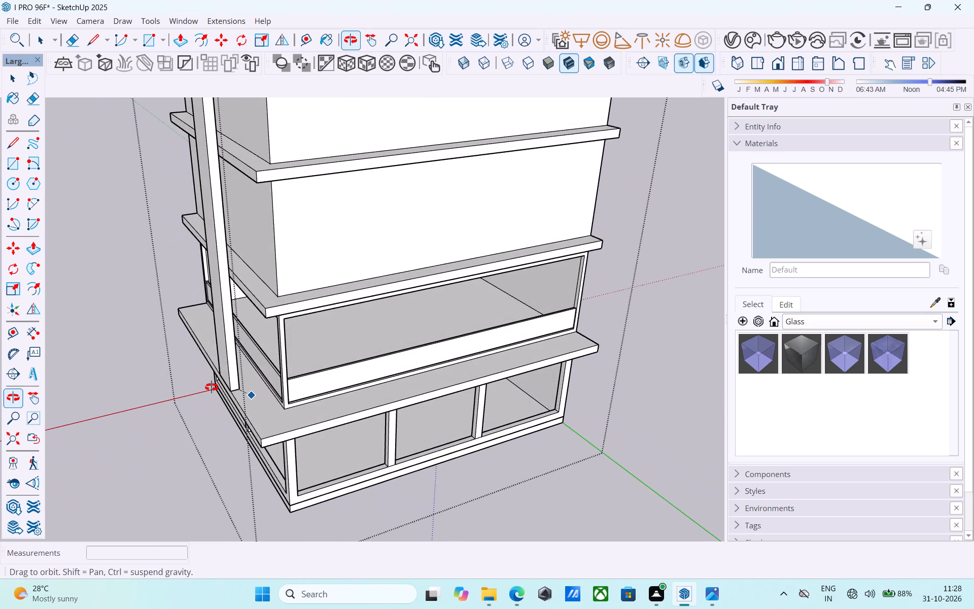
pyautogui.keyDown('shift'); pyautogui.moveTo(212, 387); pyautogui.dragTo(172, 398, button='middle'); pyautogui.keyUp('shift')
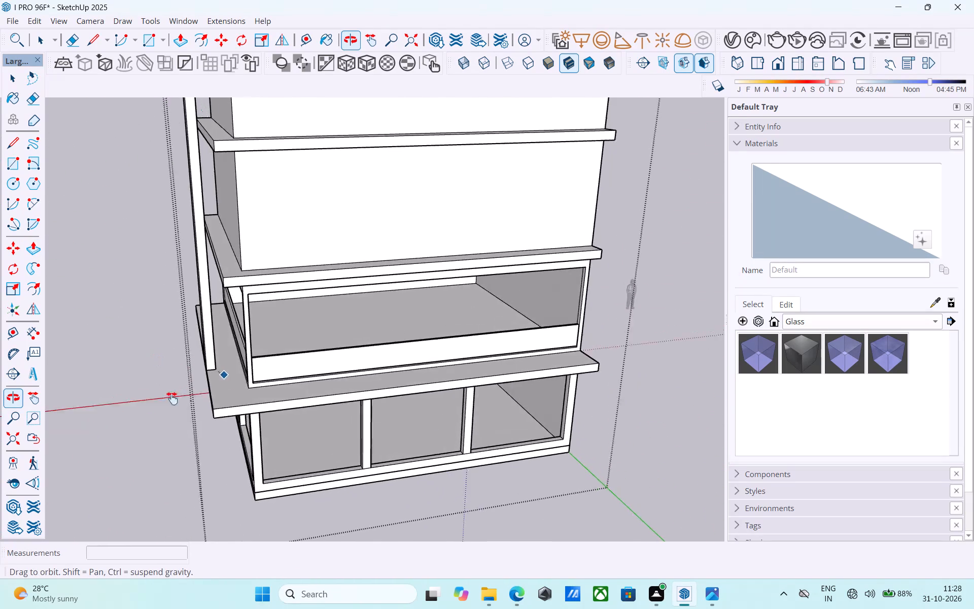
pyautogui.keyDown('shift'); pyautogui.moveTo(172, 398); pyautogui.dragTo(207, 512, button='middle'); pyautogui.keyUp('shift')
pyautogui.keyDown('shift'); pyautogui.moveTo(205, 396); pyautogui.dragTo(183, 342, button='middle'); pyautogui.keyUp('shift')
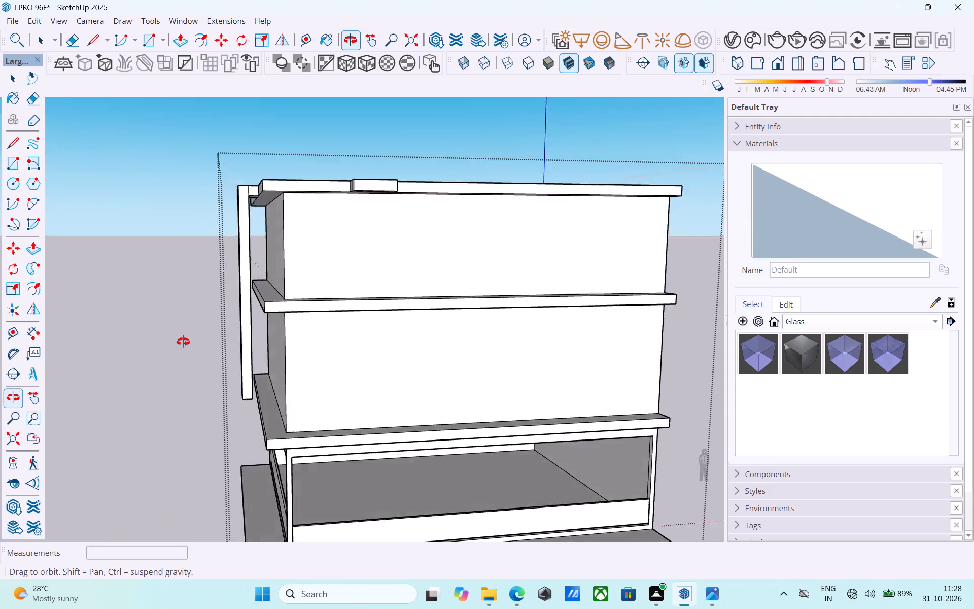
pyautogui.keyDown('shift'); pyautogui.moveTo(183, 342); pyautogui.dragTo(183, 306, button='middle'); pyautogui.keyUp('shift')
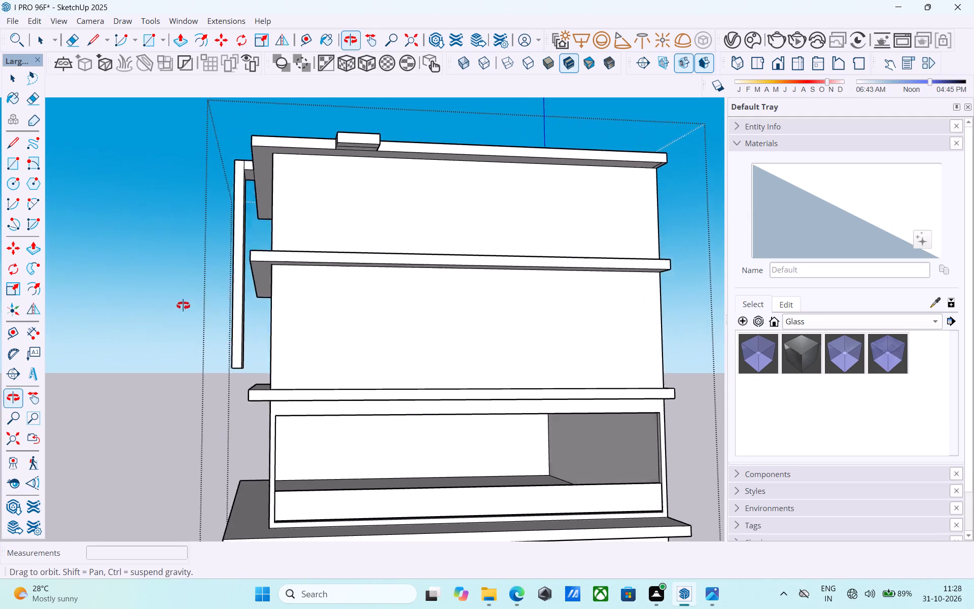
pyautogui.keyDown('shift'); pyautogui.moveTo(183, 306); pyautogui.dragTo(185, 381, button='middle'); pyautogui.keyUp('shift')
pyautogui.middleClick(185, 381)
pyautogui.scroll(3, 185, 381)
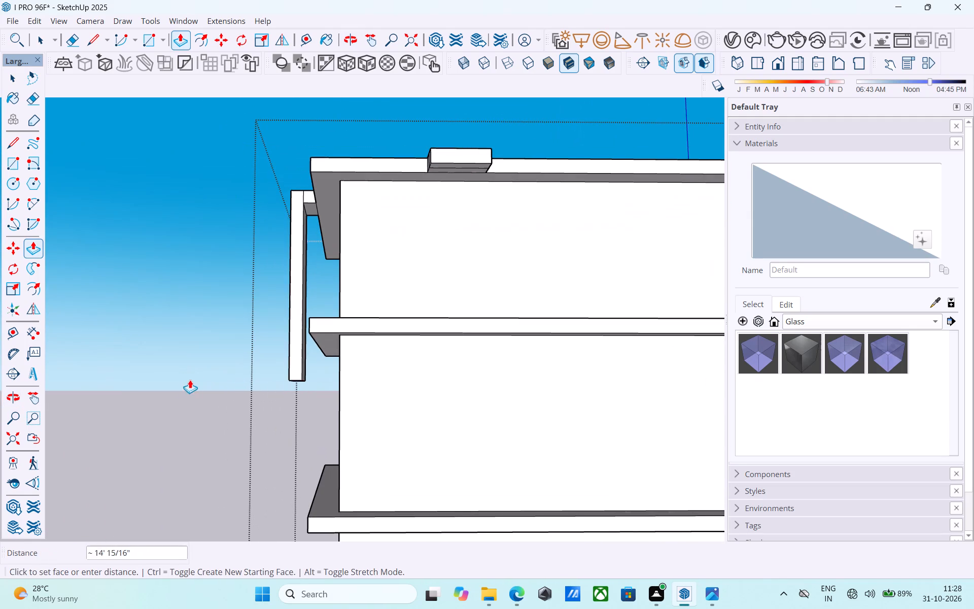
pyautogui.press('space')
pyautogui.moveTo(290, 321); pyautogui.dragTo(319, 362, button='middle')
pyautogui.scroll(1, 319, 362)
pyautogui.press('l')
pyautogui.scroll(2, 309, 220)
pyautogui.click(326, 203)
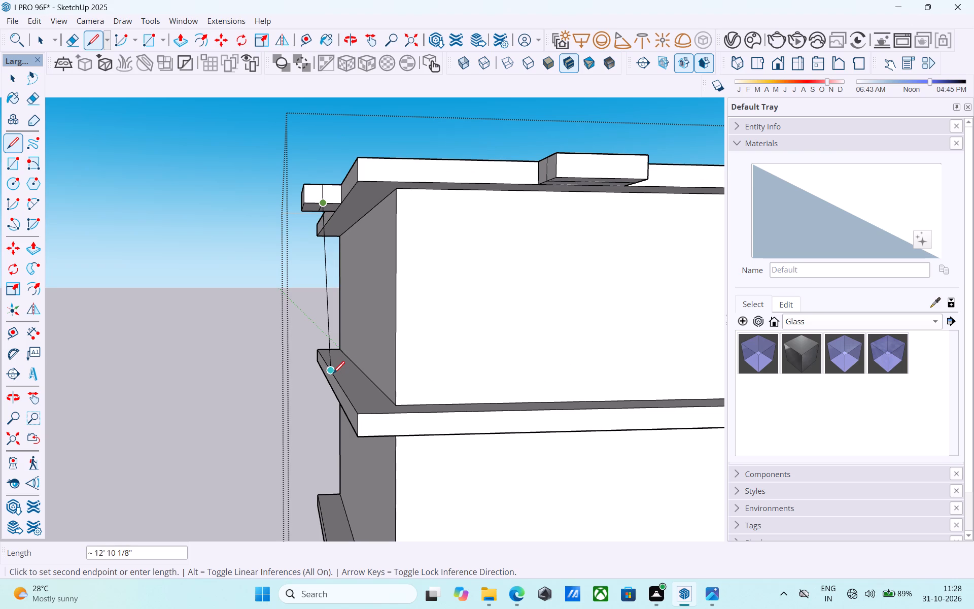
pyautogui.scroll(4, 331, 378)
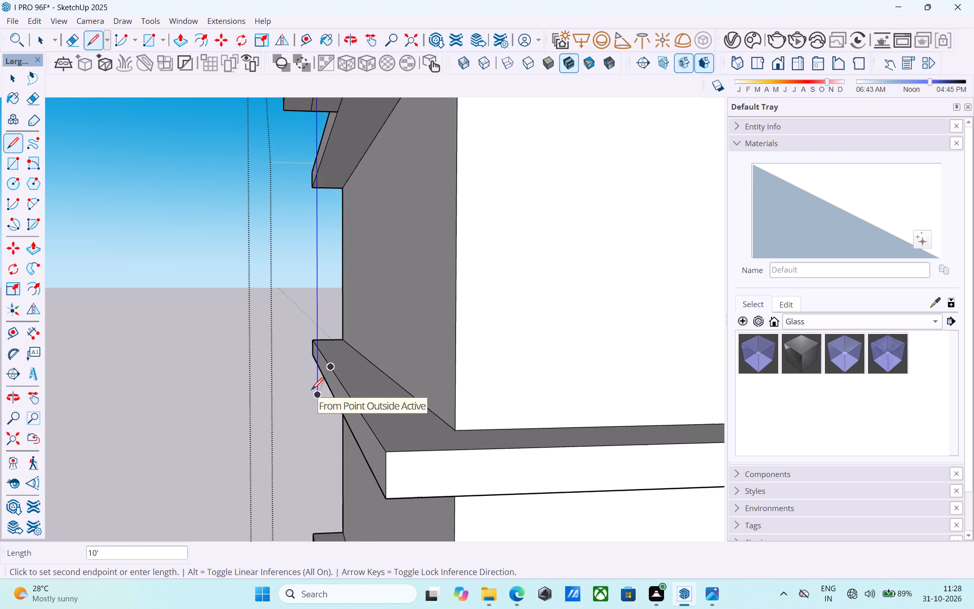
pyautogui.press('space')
# Push the underside of the shorter-side block's outer half up 1' to remove that half.
pyautogui.scroll(-4, 316, 389)
pyautogui.moveTo(338, 412); pyautogui.dragTo(345, 442, button='middle')
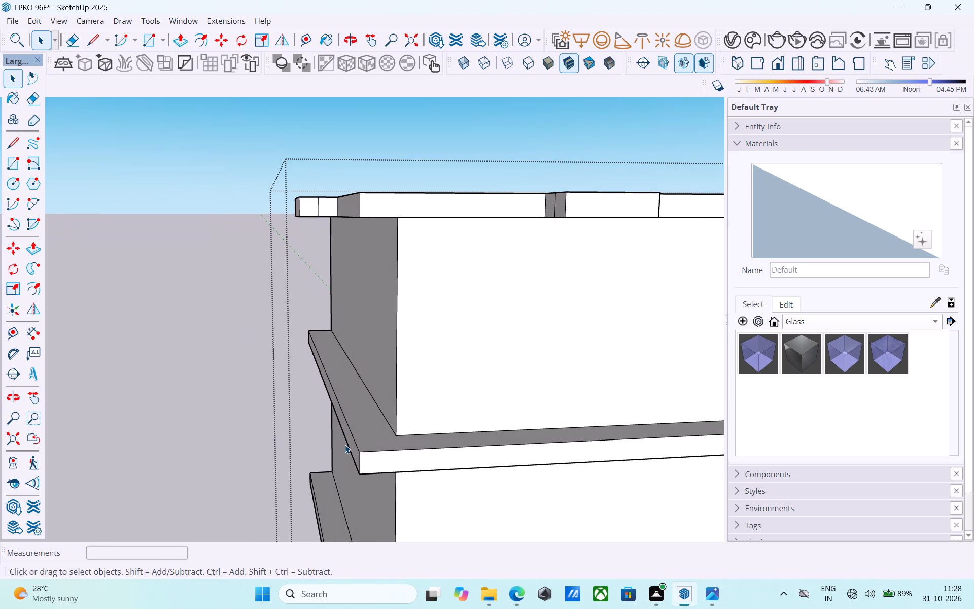
pyautogui.moveTo(321, 282); pyautogui.dragTo(339, 219, button='middle')
pyautogui.scroll(1, 340, 211)
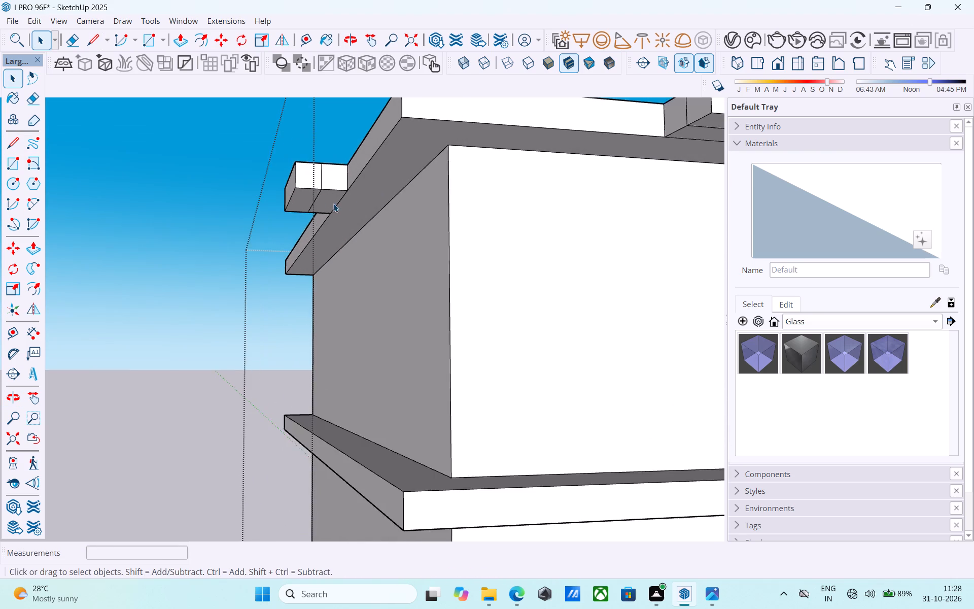
pyautogui.scroll(5, 333, 204)
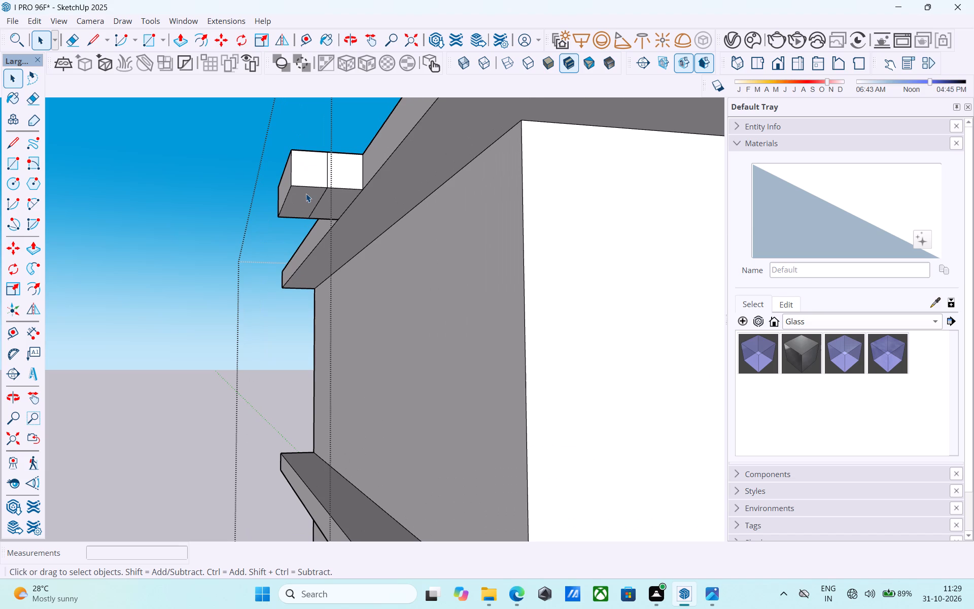
pyautogui.click(306, 193)
pyautogui.press('p')
pyautogui.click(306, 192)
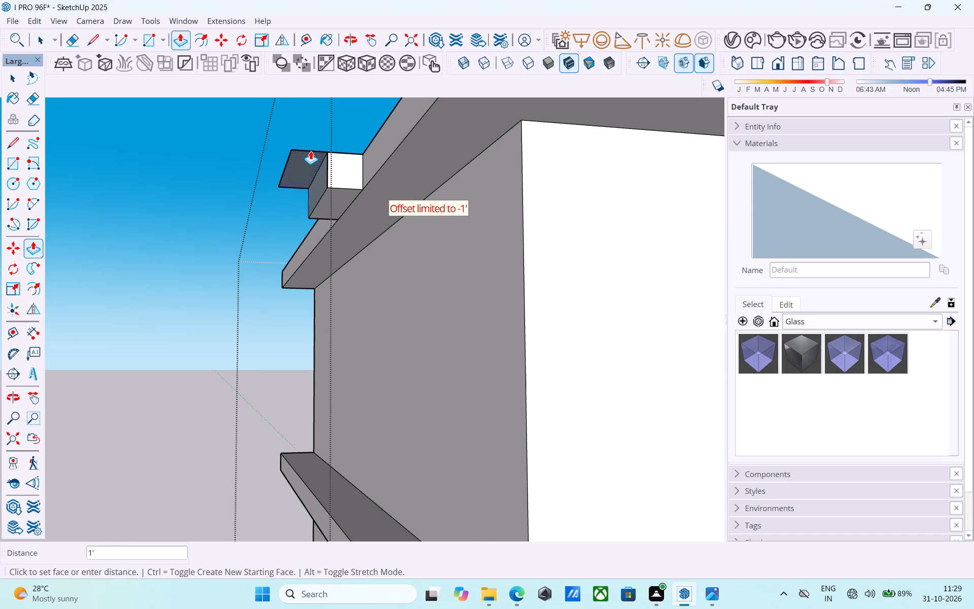
pyautogui.click(310, 151)
pyautogui.press('space')
# Pull the underside of the remaining shorter-side block down 36' to the lowest overhanging slab, forming a vertical fin.
pyautogui.click(341, 196)
pyautogui.press('p')
pyautogui.click(340, 196)
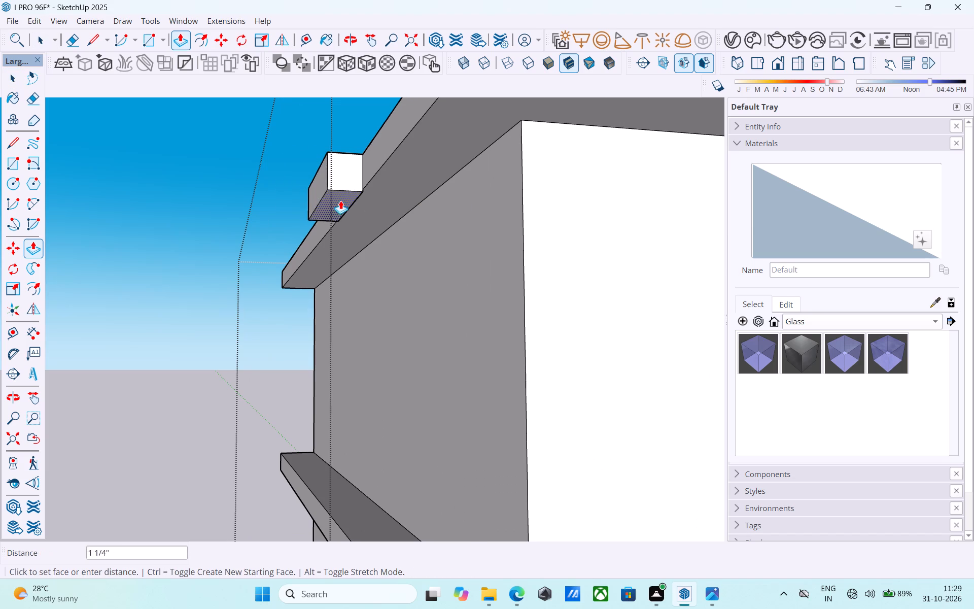
pyautogui.scroll(-17, 342, 202)
pyautogui.moveTo(385, 354); pyautogui.dragTo(384, 439, button='middle')
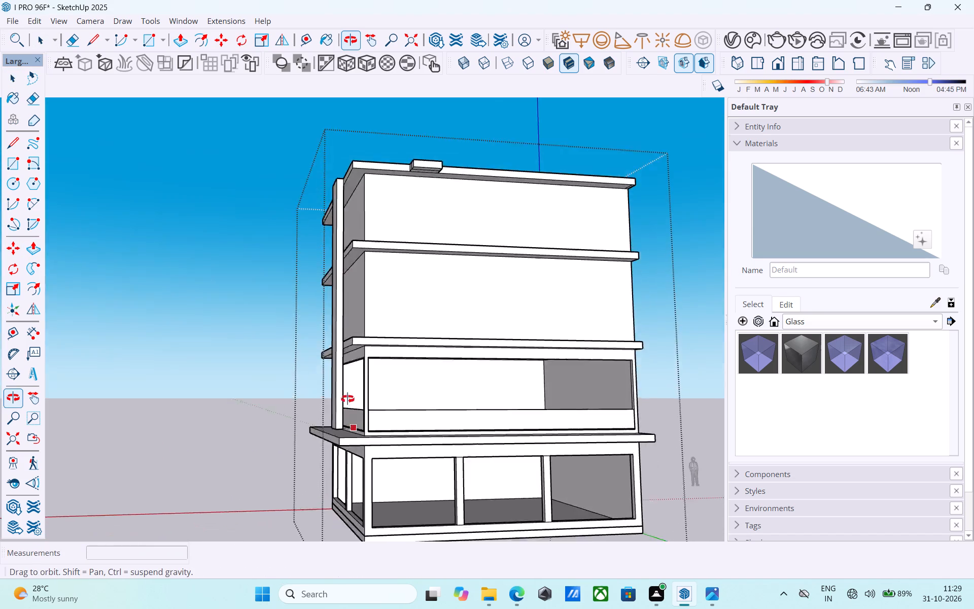
pyautogui.scroll(6, 342, 391)
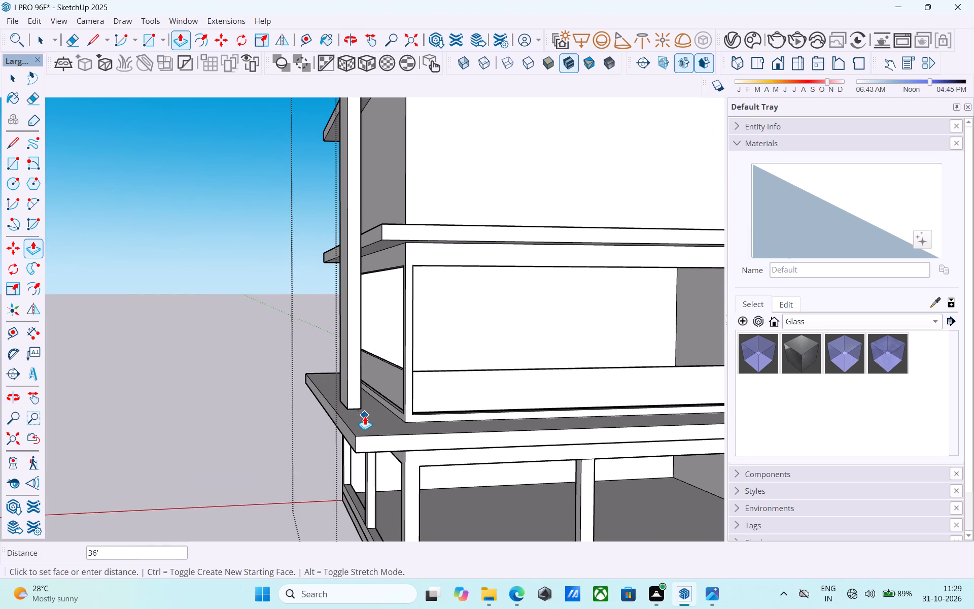
pyautogui.click(365, 418)
# Repeat the 36' downward pull on the underside of the longer-side block's inner half, forming the second fin.
pyautogui.scroll(-5, 371, 413)
pyautogui.moveTo(365, 407); pyautogui.dragTo(464, 416, button='middle')
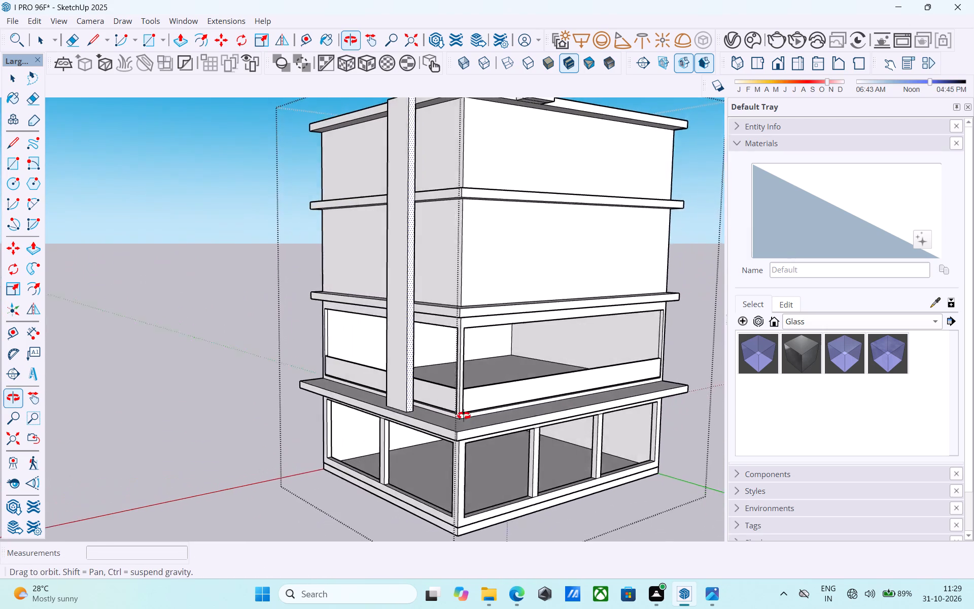
pyautogui.moveTo(464, 416); pyautogui.dragTo(467, 491, button='middle')
pyautogui.moveTo(450, 386); pyautogui.dragTo(413, 514, button='middle')
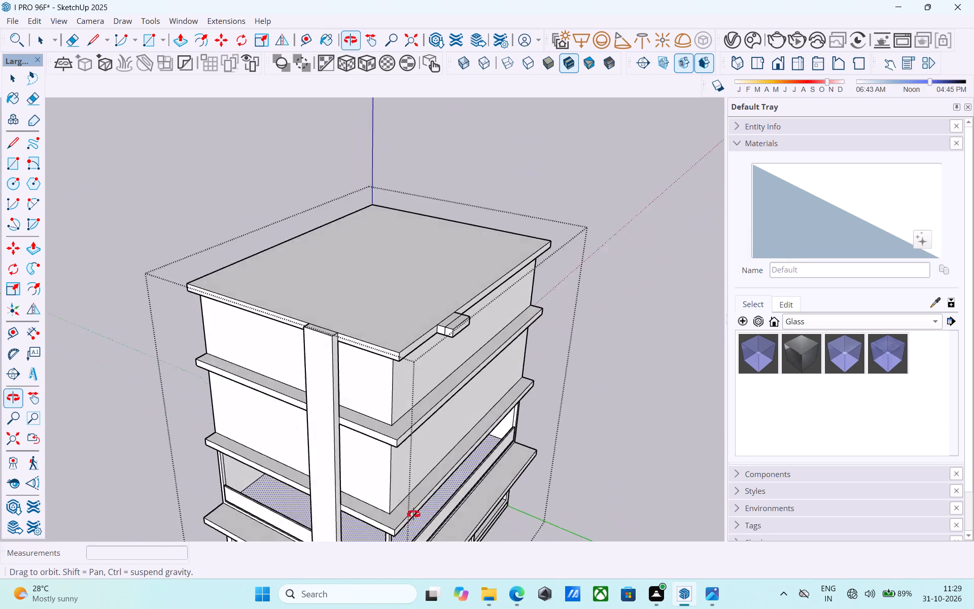
pyautogui.moveTo(413, 514); pyautogui.dragTo(427, 327, button='middle')
pyautogui.scroll(10, 440, 291)
pyautogui.doubleClick(447, 224)
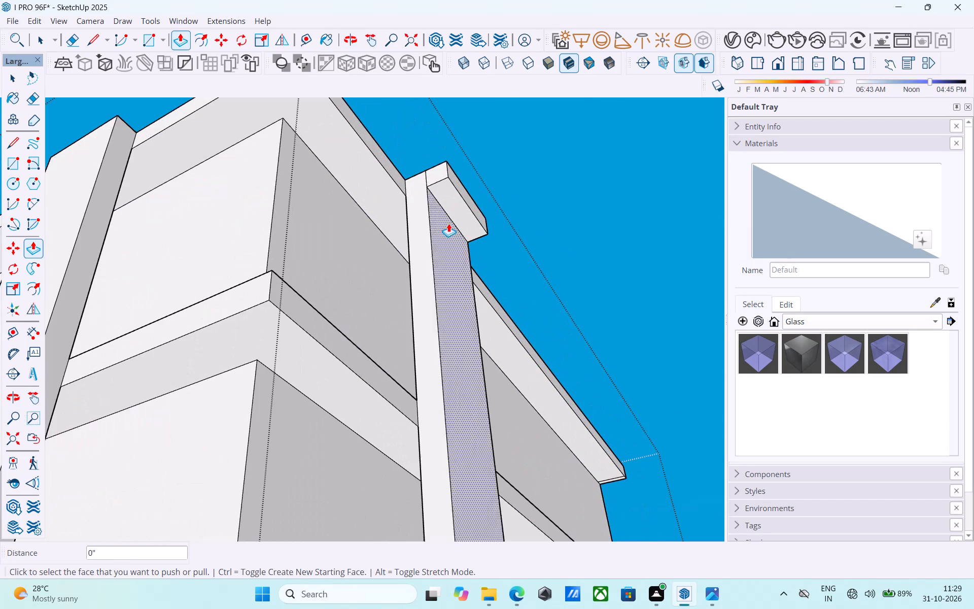
# Push the underside of the longer-side block's outer half up 1' to remove it, undoing any overshoot.
pyautogui.scroll(-4, 448, 223)
pyautogui.scroll(1, 448, 225)
pyautogui.press('space')
pyautogui.click(456, 214)
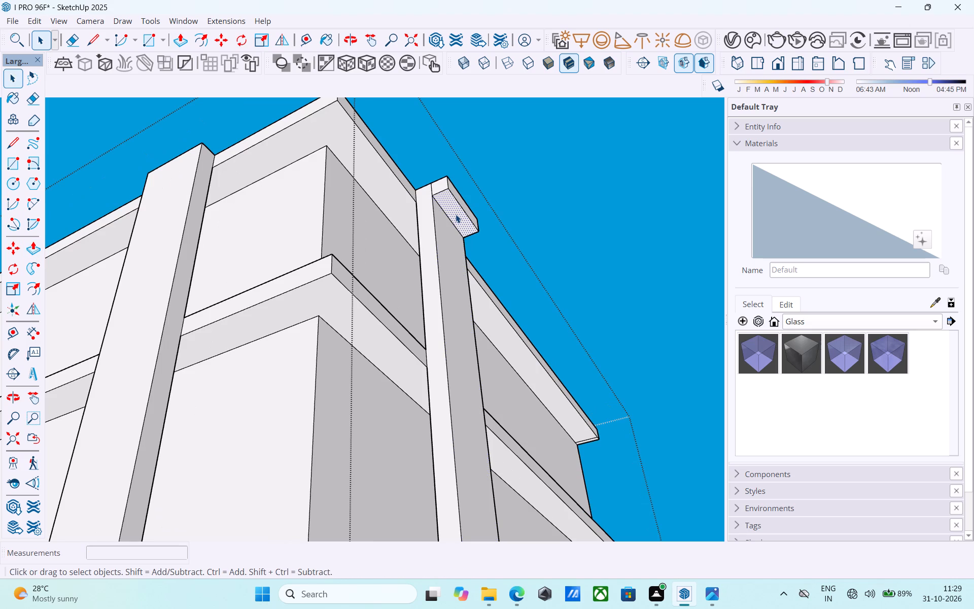
pyautogui.press('p')
pyautogui.click(456, 214)
pyautogui.click(465, 176)
pyautogui.hotkey('ctrl', 'z')
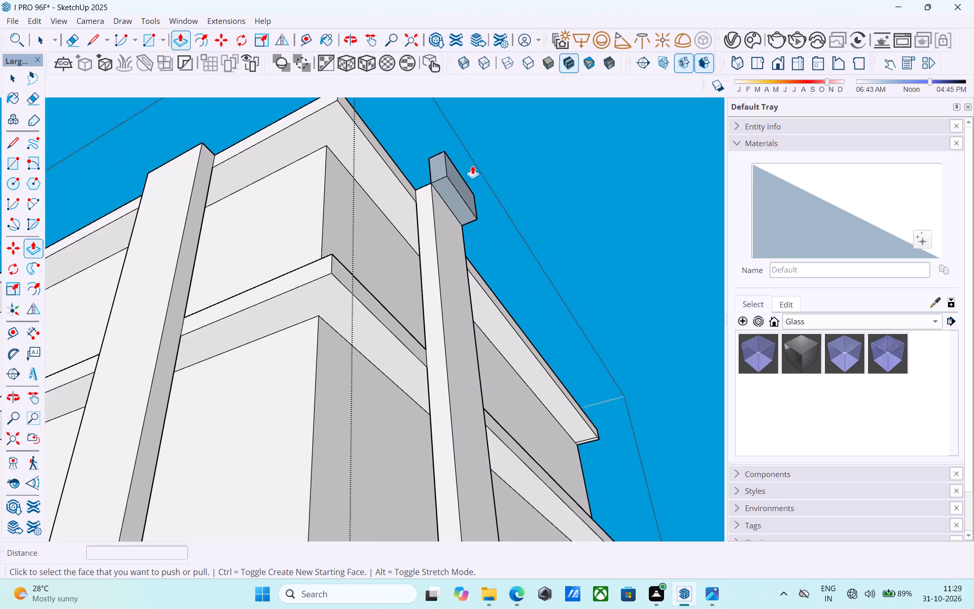
pyautogui.click(452, 200)
pyautogui.click(457, 190)
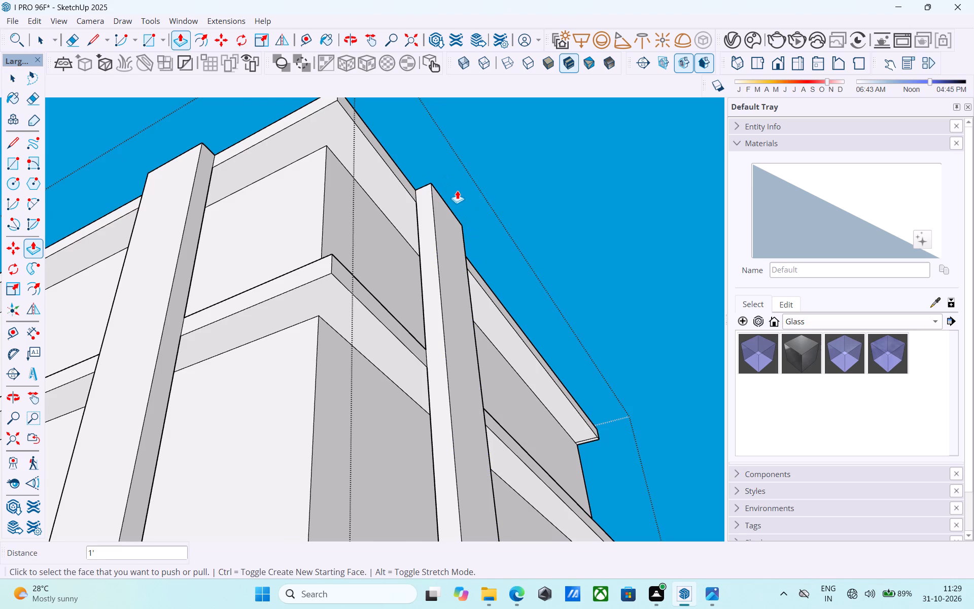
# Draw a line across the corner-facing side of the shorter-side fin, level with the roof slab's underside.
pyautogui.scroll(-6, 457, 190)
pyautogui.moveTo(459, 193); pyautogui.dragTo(450, 268, button='middle')
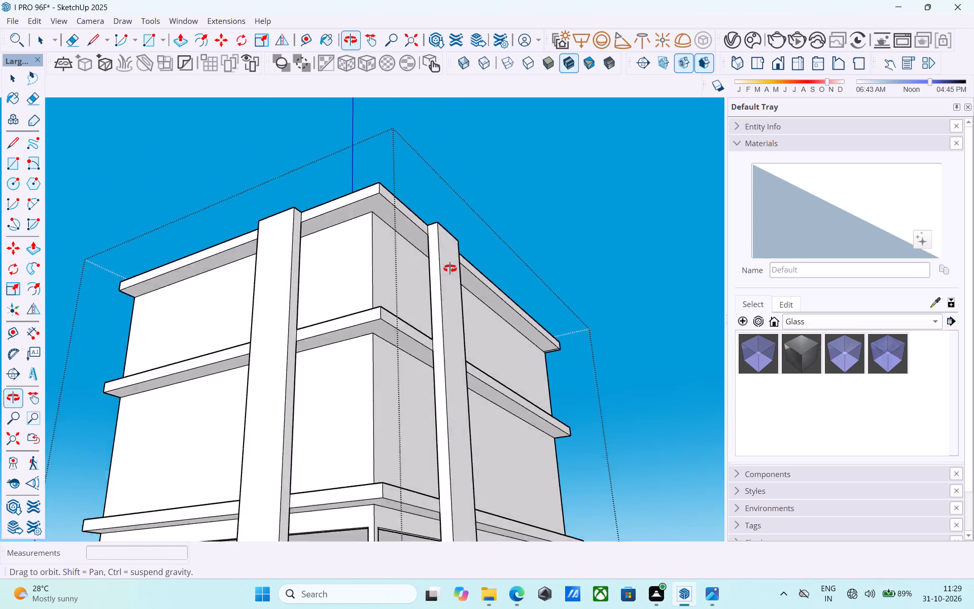
pyautogui.moveTo(450, 268); pyautogui.dragTo(443, 420, button='middle')
pyautogui.scroll(-1, 433, 390)
pyautogui.keyDown('shift'); pyautogui.moveTo(423, 384); pyautogui.dragTo(433, 284, button='middle'); pyautogui.keyUp('shift')
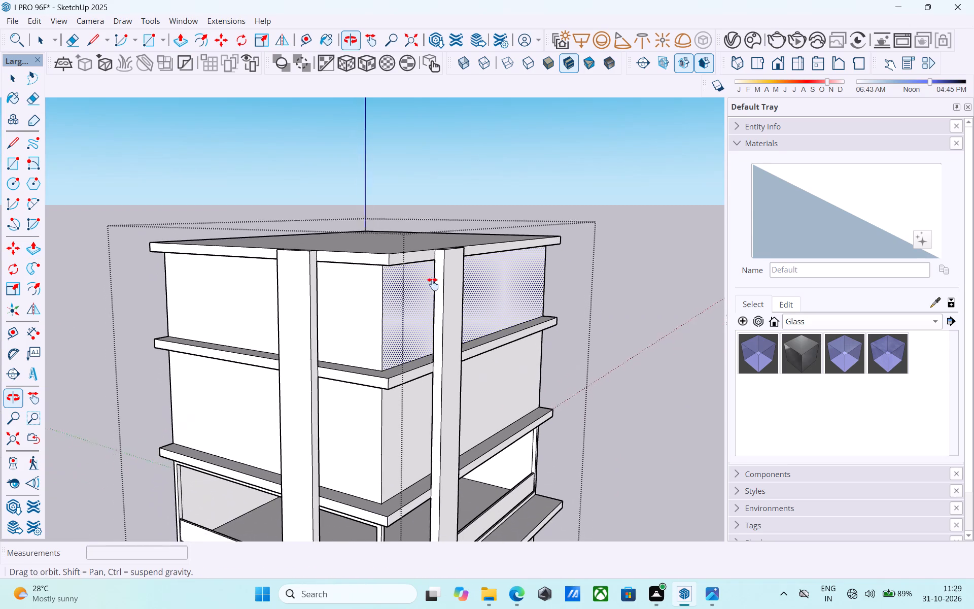
pyautogui.keyDown('shift'); pyautogui.moveTo(433, 284); pyautogui.dragTo(439, 386, button='middle'); pyautogui.keyUp('shift')
pyautogui.scroll(4, 361, 376)
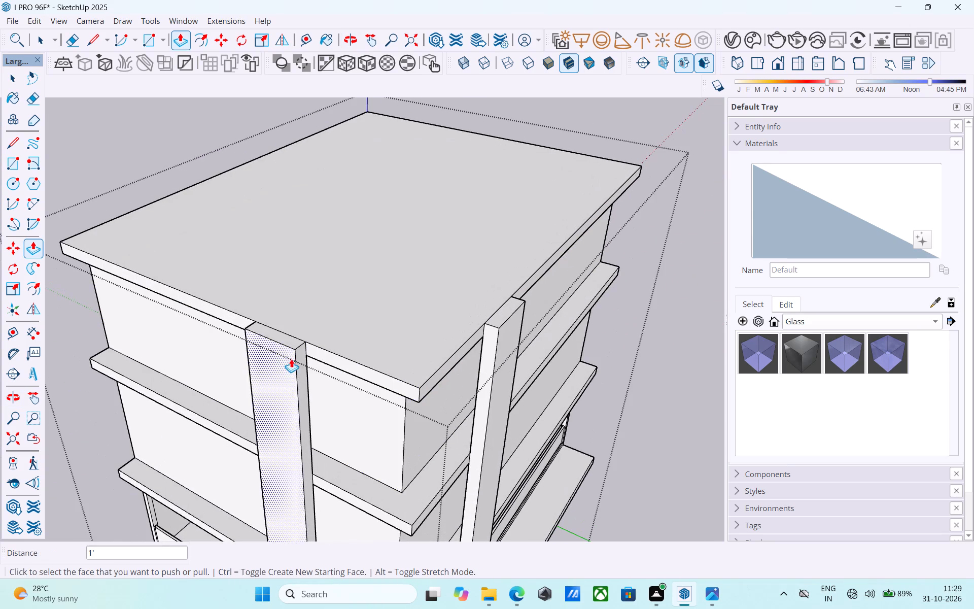
pyautogui.scroll(4, 315, 358)
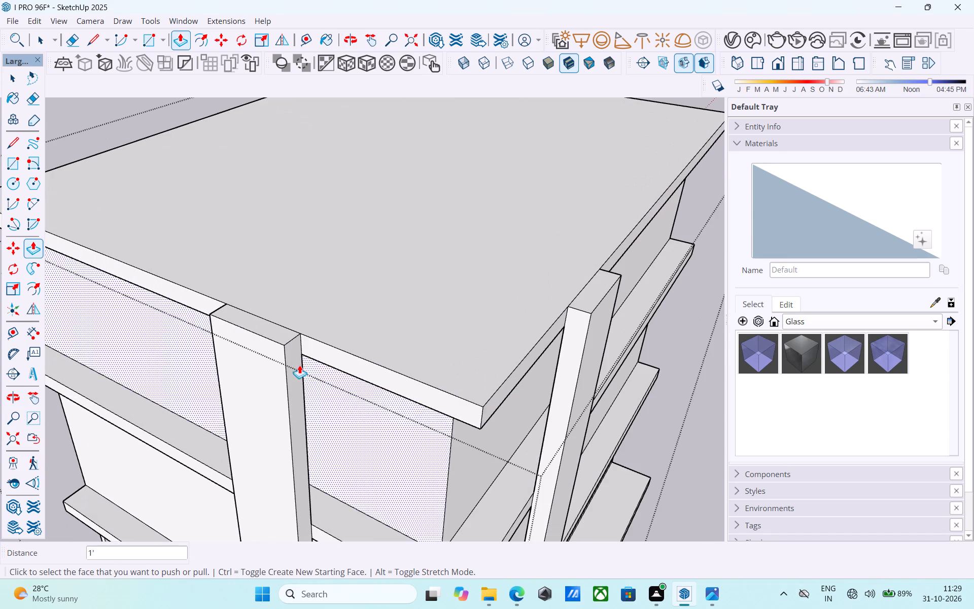
pyautogui.scroll(4, 299, 365)
pyautogui.press('space')
pyautogui.press('l')
pyautogui.click(309, 349)
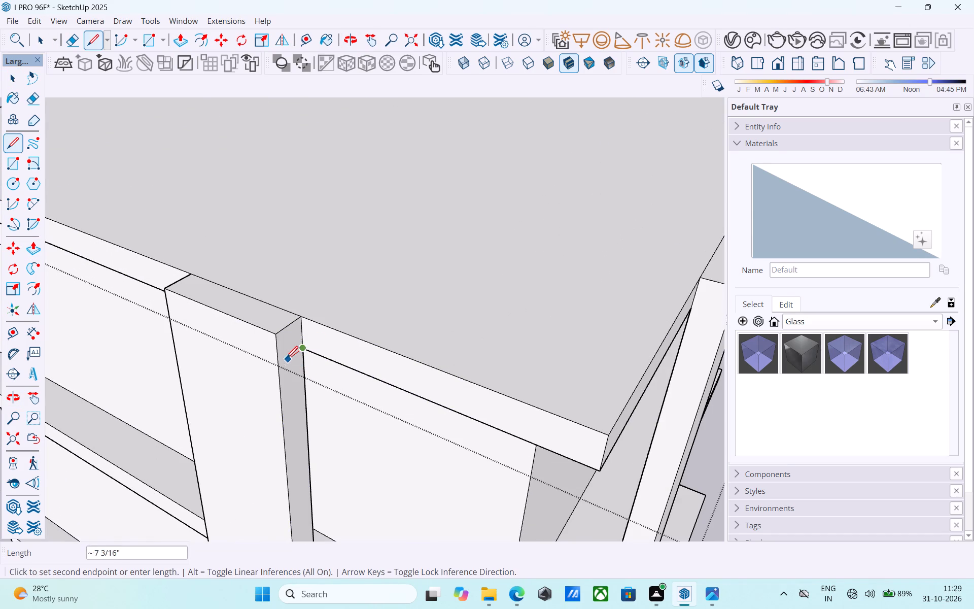
pyautogui.click(280, 361)
# Draw a 1' line across the corner-facing side of the longer-side fin, level with the roof slab's underside.
pyautogui.scroll(-5, 141, 359)
pyautogui.scroll(5, 556, 298)
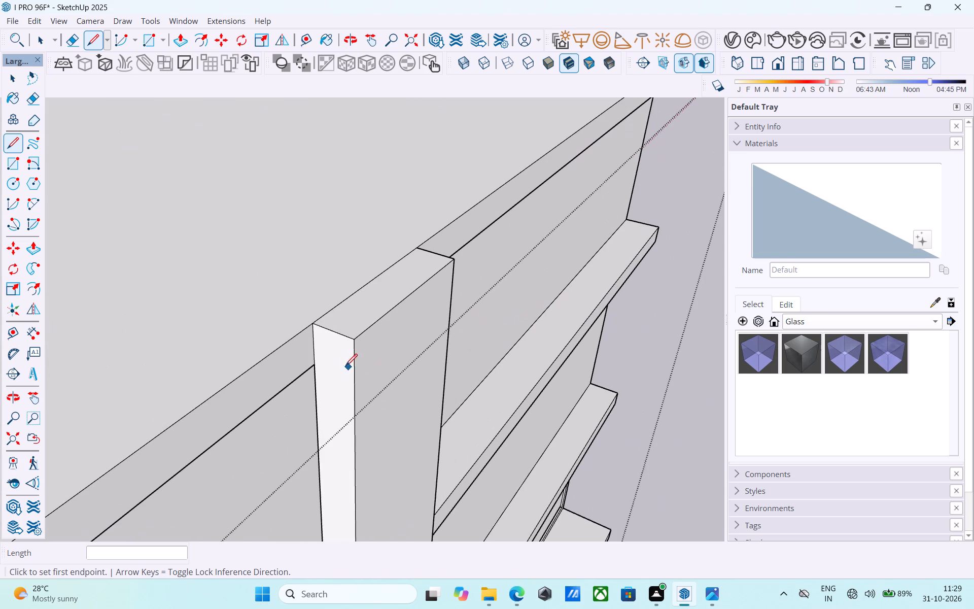
pyautogui.click(318, 363)
pyautogui.click(352, 378)
# Pull the top portion of the longer-side fin's corner-facing side 8' along the roof slab's edge to the slab's corner.
pyautogui.press('space')
pyautogui.click(346, 365)
pyautogui.press('p')
pyautogui.click(346, 363)
pyautogui.scroll(-4, 349, 356)
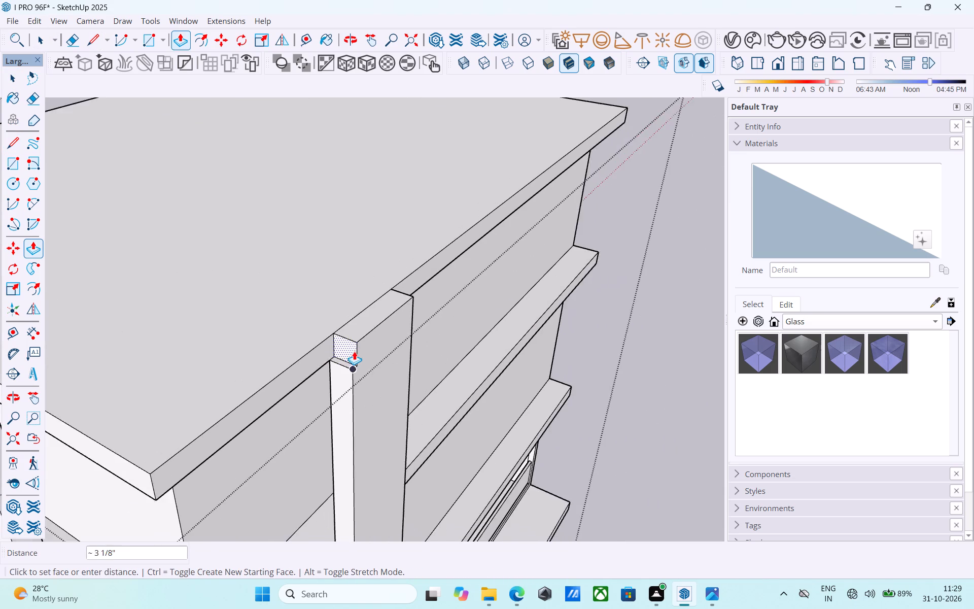
pyautogui.scroll(-5, 354, 351)
pyautogui.click(207, 432)
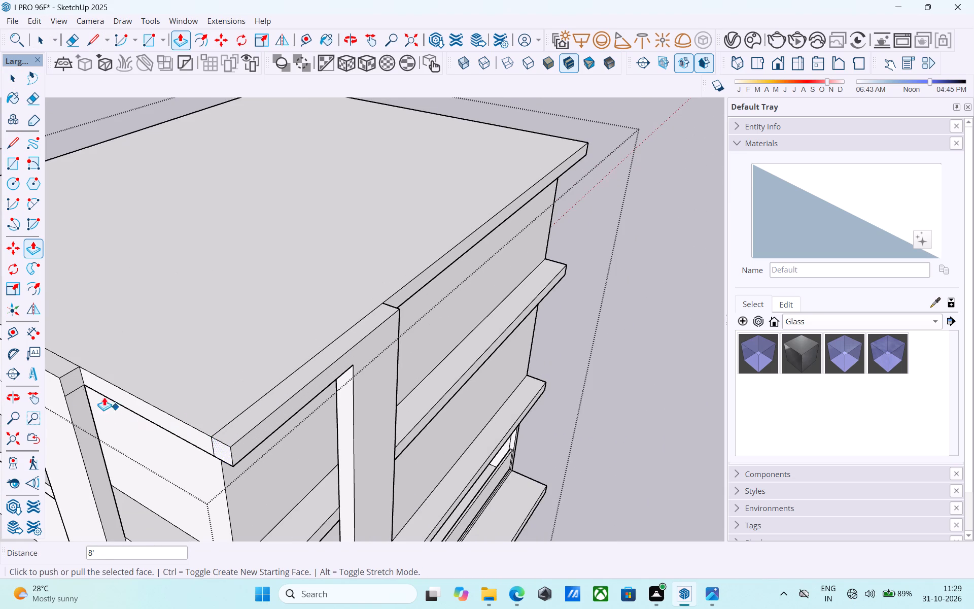
# Push/Pull the corner end face of the longer-side band out past the roof slab's corner, flush with the shorter-side fin's outer face.
pyautogui.press('space')
pyautogui.scroll(-6, 241, 300)
pyautogui.moveTo(275, 287); pyautogui.dragTo(283, 269, button='middle')
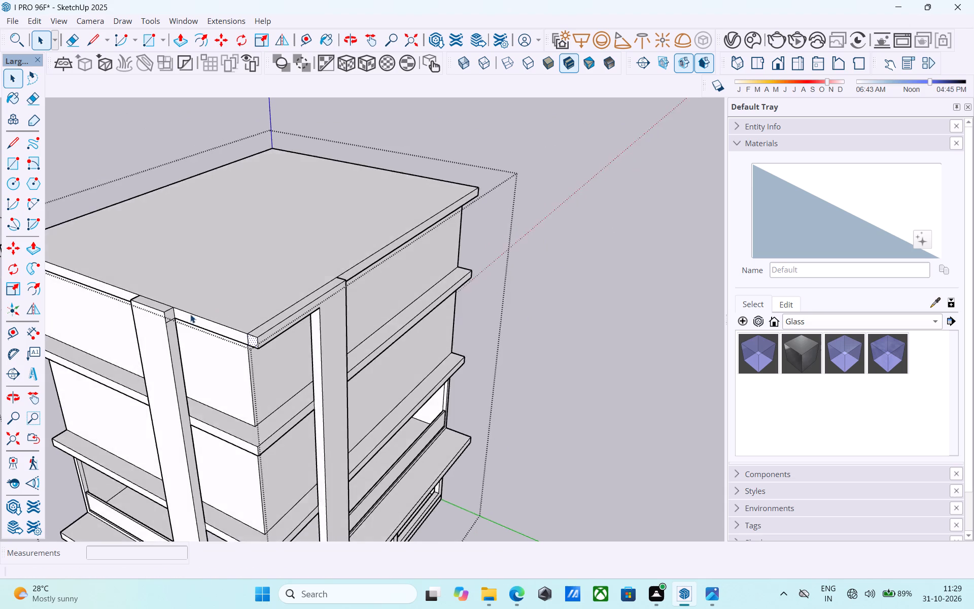
pyautogui.scroll(5, 166, 322)
pyautogui.press('p')
pyautogui.click(300, 357)
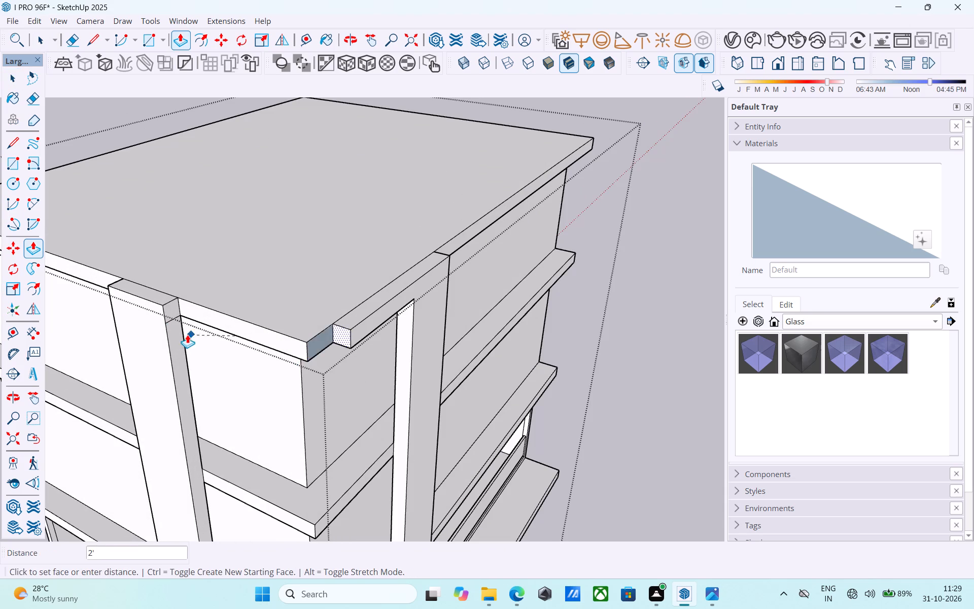
pyautogui.click(162, 316)
pyautogui.press('space')
# Pull the top portion of the shorter-side fin's corner-facing side along the roof slab's edge to meet the longer-side band.
pyautogui.click(168, 308)
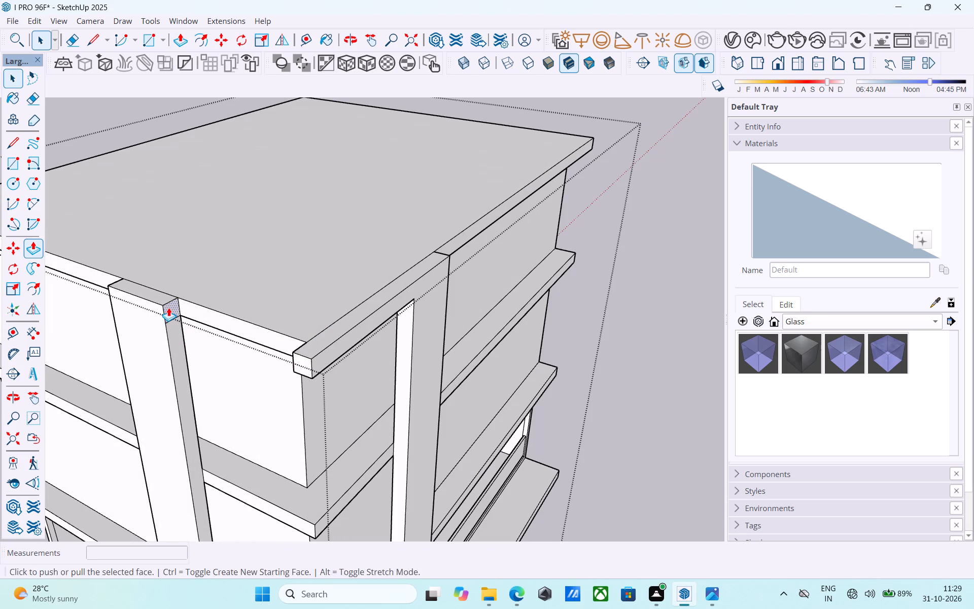
pyautogui.press('p')
pyautogui.click(168, 308)
pyautogui.click(303, 372)
pyautogui.press('space')
pyautogui.middleClick(304, 371)
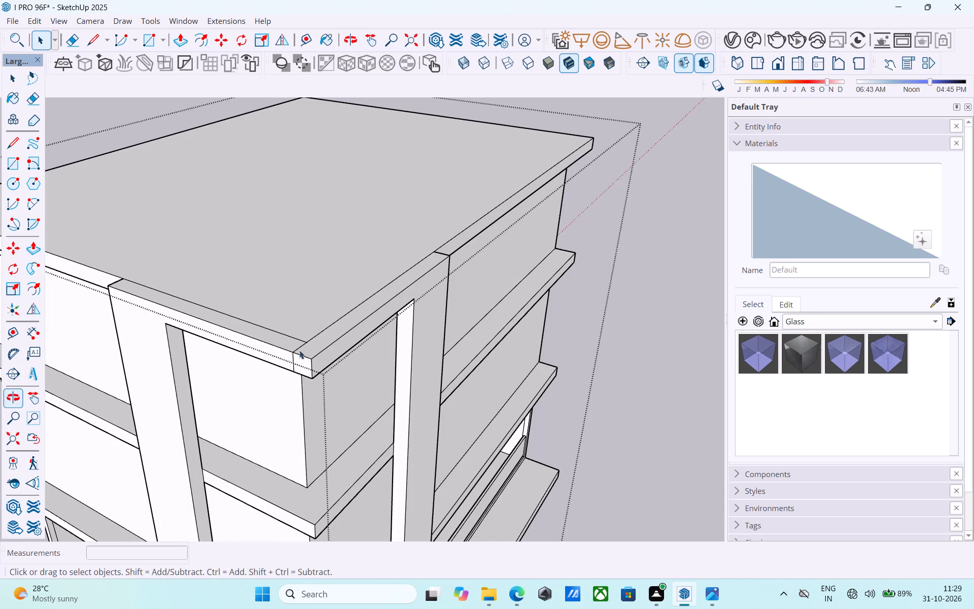
# Erase the two seam edges on the top and outer face where the two bands meet at the corner.
pyautogui.press('e')
pyautogui.scroll(3, 296, 343)
pyautogui.moveTo(294, 354); pyautogui.dragTo(289, 351)
pyautogui.moveTo(291, 367); pyautogui.dragTo(289, 361)
pyautogui.press('space')
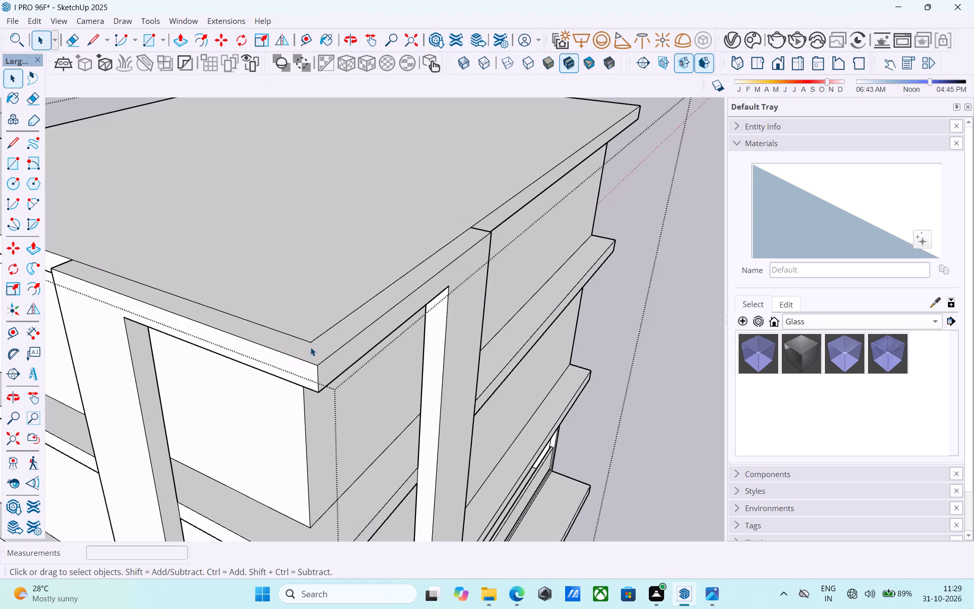
# Pull the top face of the joined corner band up 6' above the roof slab.
pyautogui.click(310, 347)
pyautogui.press('p')
pyautogui.click(310, 347)
pyautogui.scroll(-4, 312, 331)
pyautogui.moveTo(312, 331); pyautogui.dragTo(303, 239, button='middle')
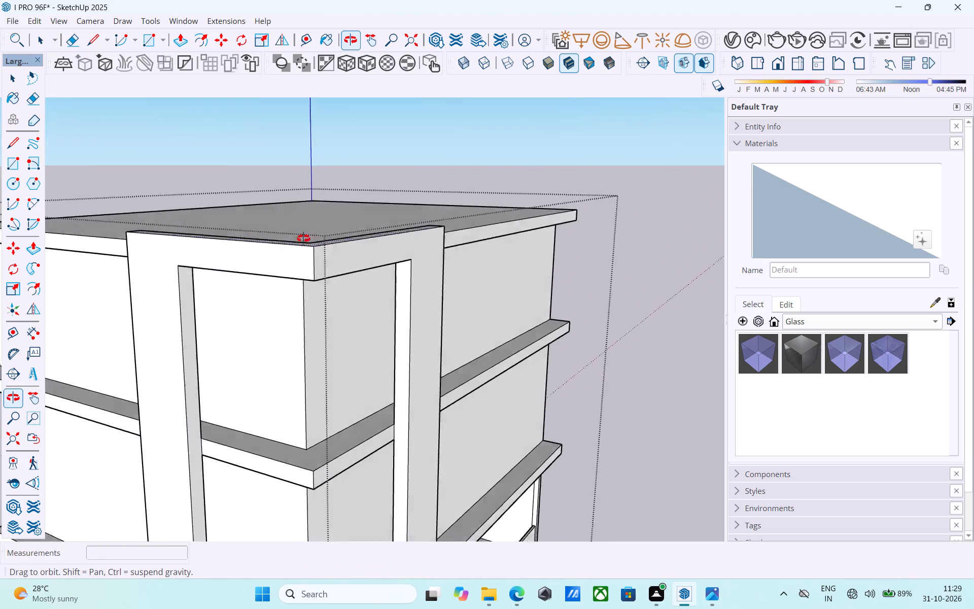
pyautogui.moveTo(303, 239); pyautogui.dragTo(301, 230, button='middle')
pyautogui.scroll(-6, 312, 155)
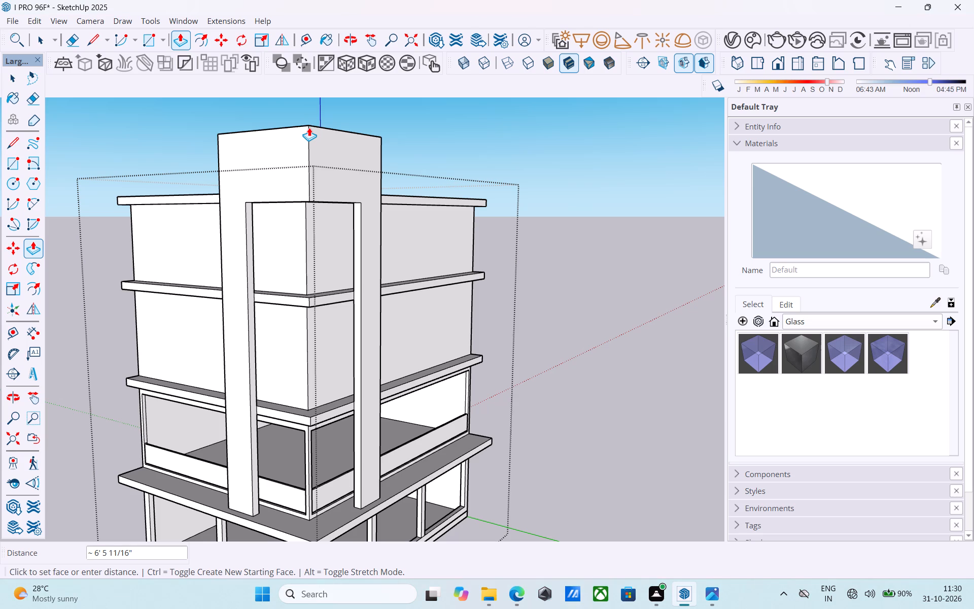
pyautogui.write("4'")
pyautogui.press('Return')
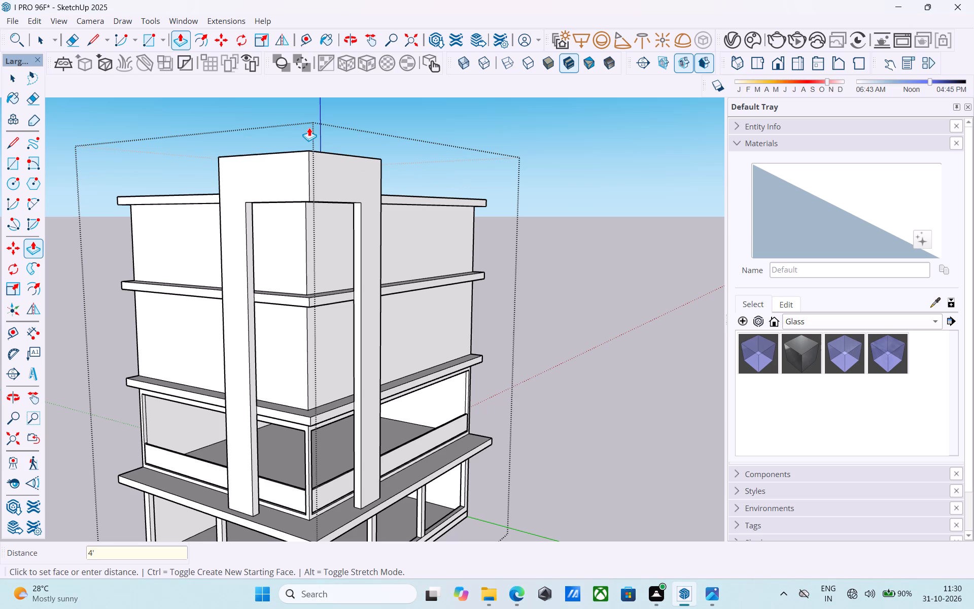
pyautogui.write("6'")
pyautogui.press('Return')
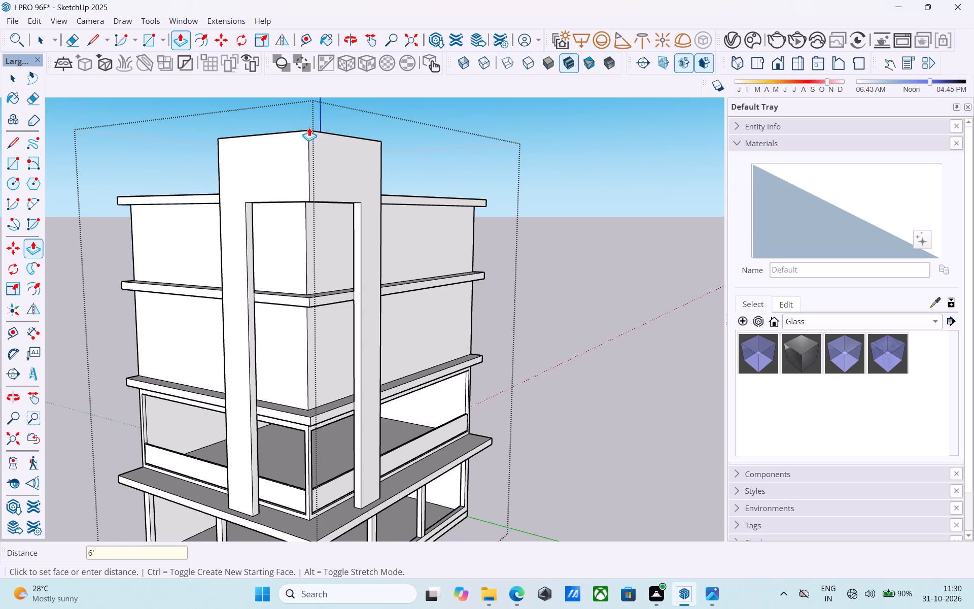
# Examine the raised corner frame and the surrounding facades from several angles, including from below.
pyautogui.press('space')
pyautogui.scroll(-7, 309, 127)
pyautogui.moveTo(307, 190); pyautogui.dragTo(266, 258, button='middle')
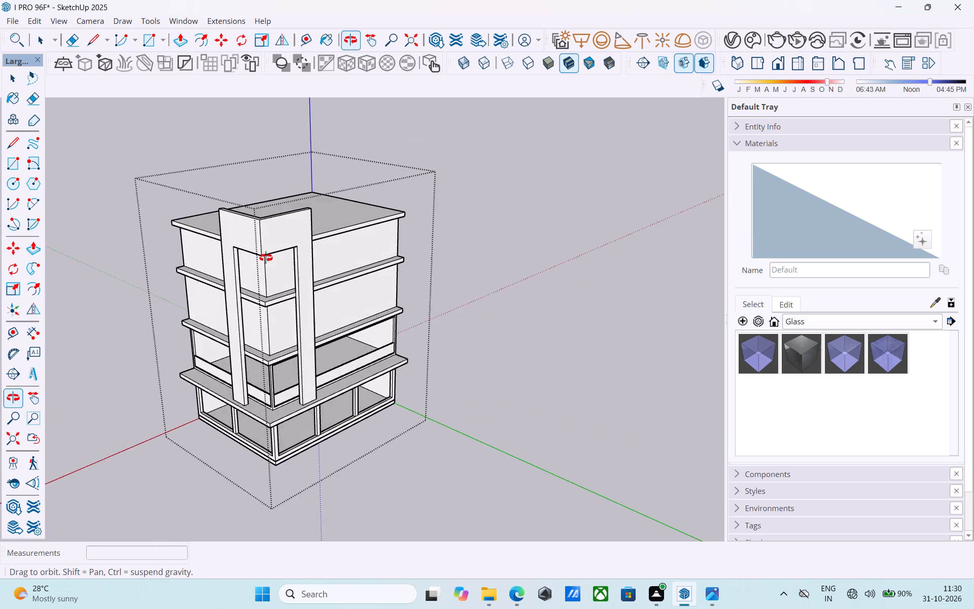
pyautogui.moveTo(266, 258); pyautogui.dragTo(274, 262, button='middle')
pyautogui.scroll(-1, 315, 257)
pyautogui.moveTo(326, 251); pyautogui.dragTo(394, 210, button='middle')
pyautogui.scroll(-4, 493, 233)
pyautogui.moveTo(511, 234); pyautogui.dragTo(541, 196, button='middle')
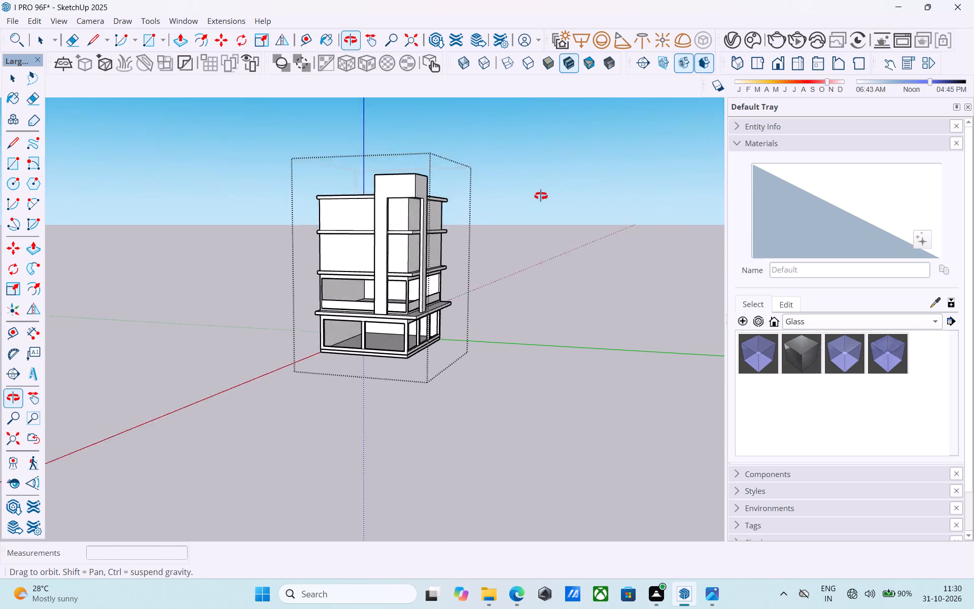
pyautogui.moveTo(541, 196); pyautogui.dragTo(528, 172, button='middle')
pyautogui.scroll(4, 341, 213)
pyautogui.moveTo(375, 243); pyautogui.dragTo(348, 258, button='middle')
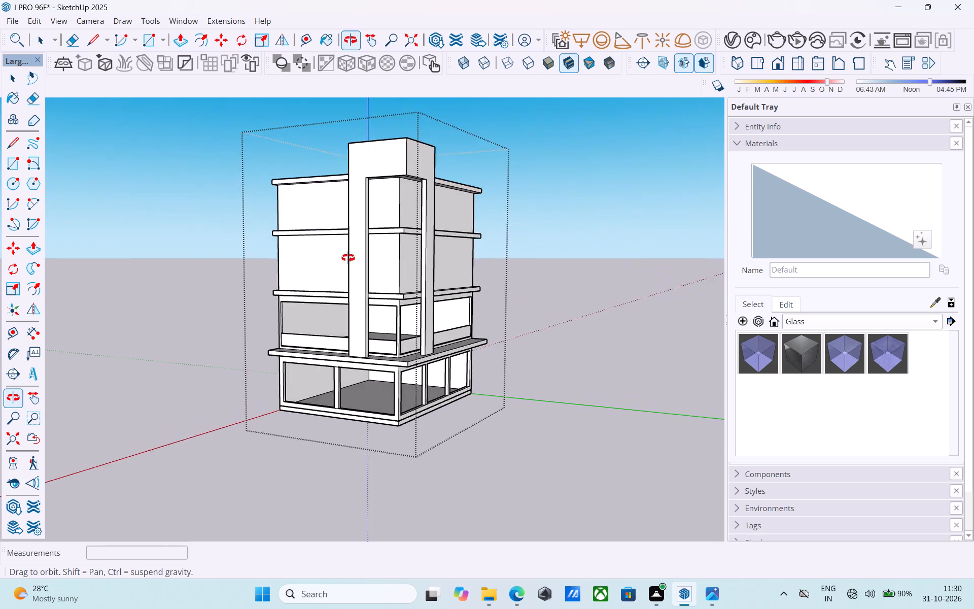
pyautogui.moveTo(348, 258); pyautogui.dragTo(350, 256, button='middle')
pyautogui.scroll(7, 376, 240)
pyautogui.moveTo(392, 231); pyautogui.dragTo(456, 228, button='middle')
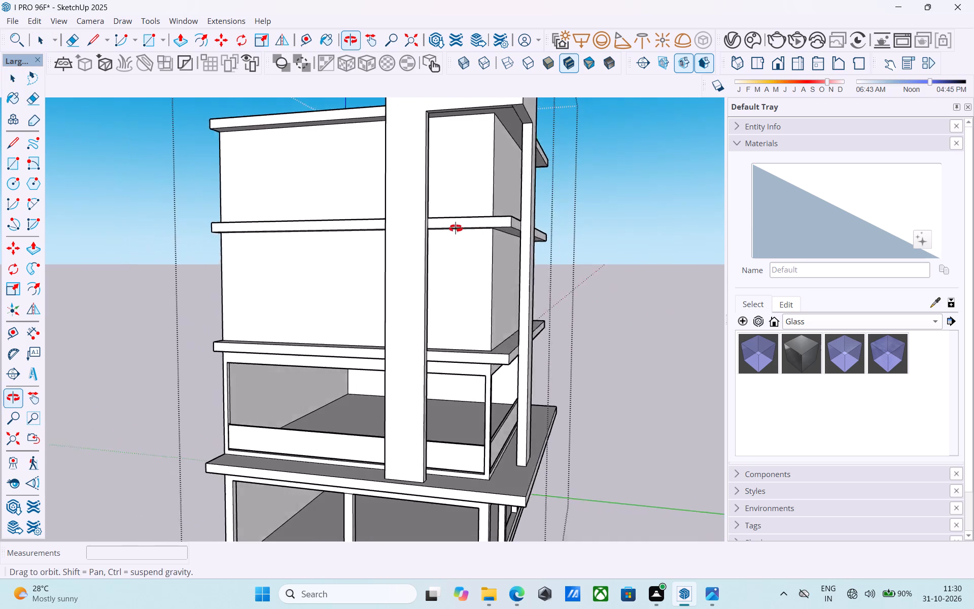
pyautogui.moveTo(456, 228); pyautogui.dragTo(605, 143, button='middle')
pyautogui.scroll(1, 601, 202)
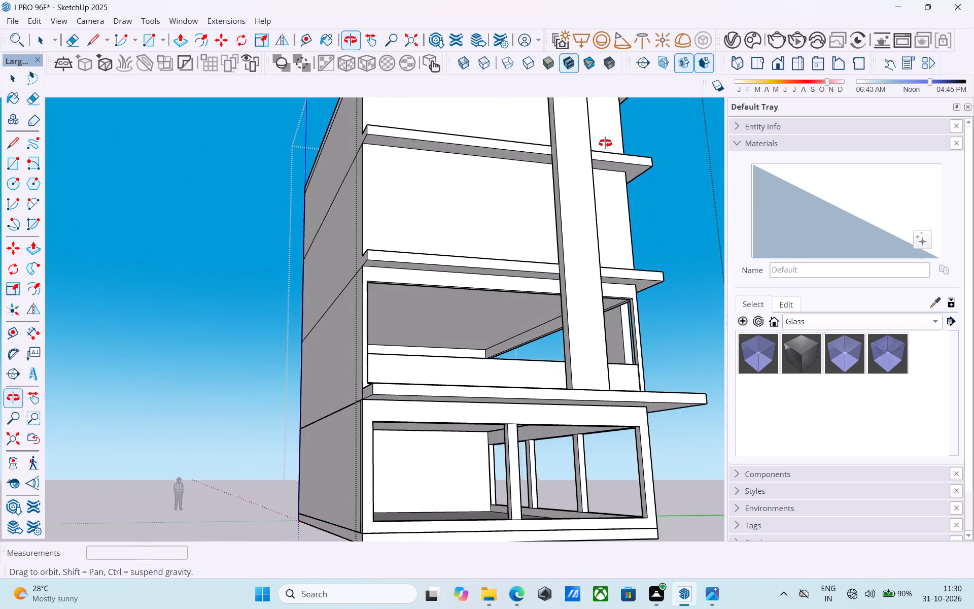
pyautogui.moveTo(605, 143); pyautogui.dragTo(605, 143, button='middle')
# Draw a 40' line across the blank end wall, level with the top of the slab beneath the uppermost storey.
pyautogui.moveTo(464, 175); pyautogui.dragTo(538, 288, button='middle')
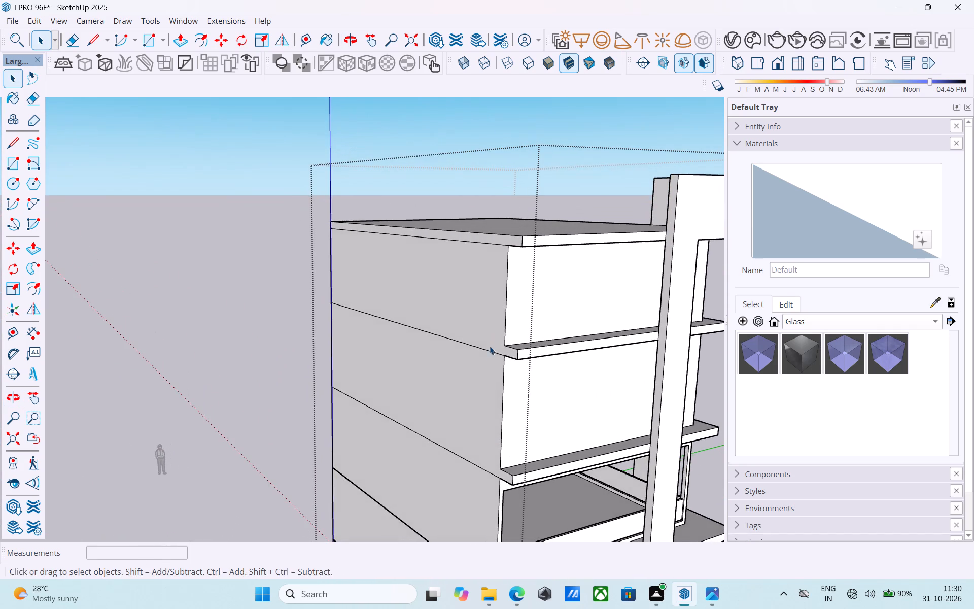
pyautogui.scroll(4, 499, 355)
pyautogui.press('l')
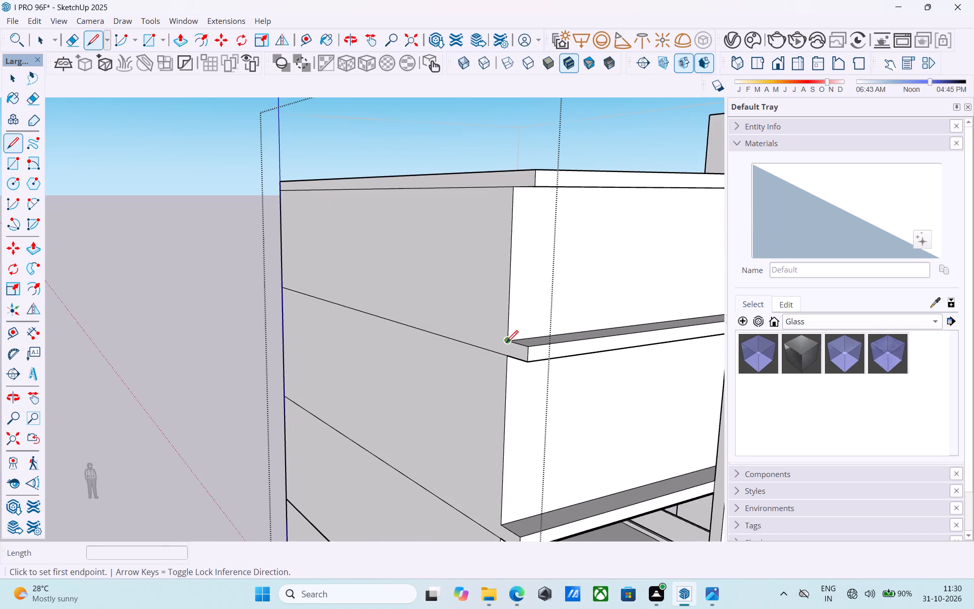
pyautogui.click(506, 344)
pyautogui.click(282, 274)
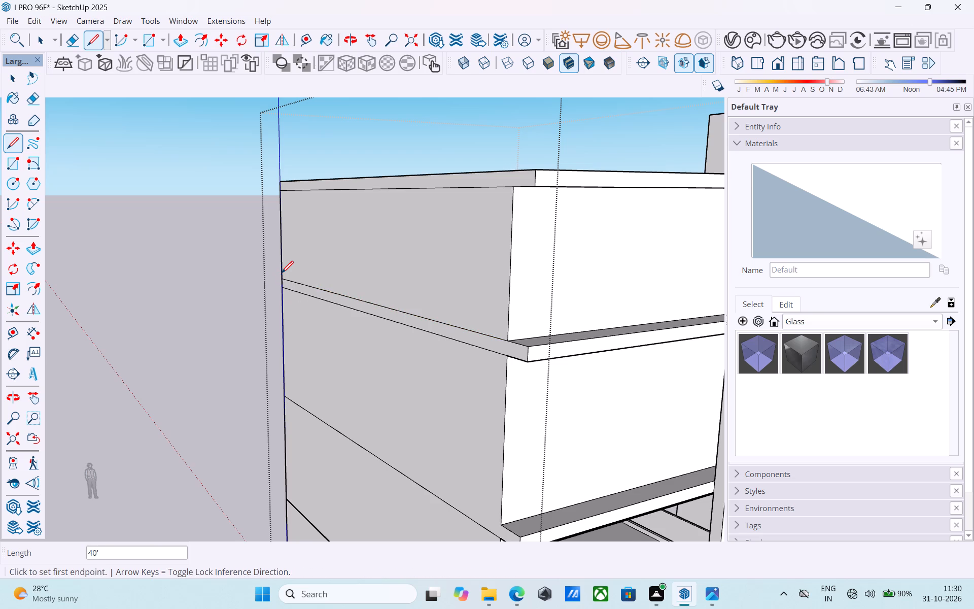
pyautogui.scroll(-6, 216, 272)
pyautogui.moveTo(414, 300); pyautogui.dragTo(276, 307, button='middle')
pyautogui.press('space')
# Examine the corner frame, longer facade and roof from the sides and from above.
pyautogui.moveTo(316, 312); pyautogui.dragTo(321, 290, button='middle')
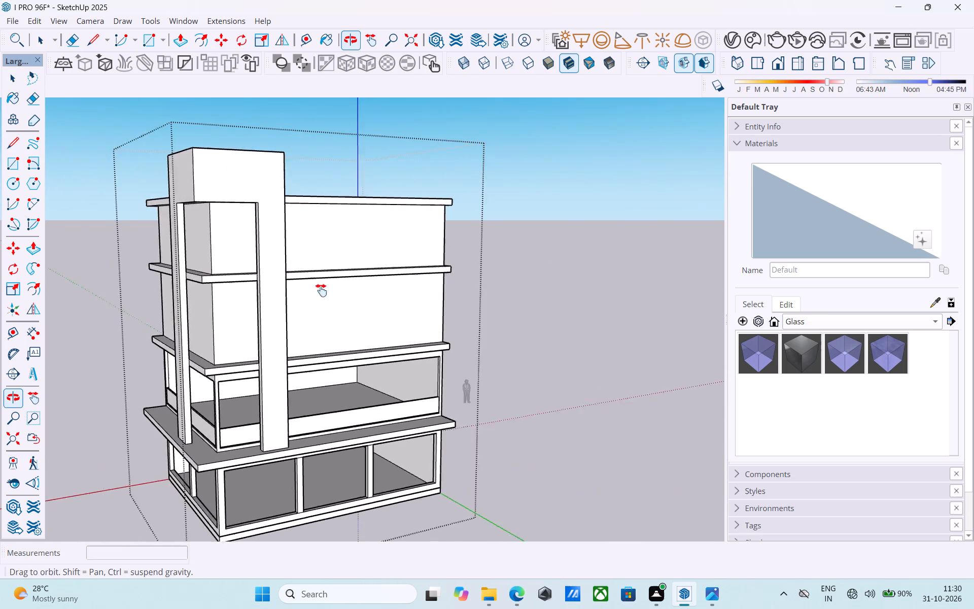
pyautogui.moveTo(321, 290); pyautogui.dragTo(337, 299, button='middle')
pyautogui.scroll(6, 334, 301)
pyautogui.scroll(-5, 338, 300)
pyautogui.keyDown('shift'); pyautogui.moveTo(312, 311); pyautogui.dragTo(415, 328, button='middle'); pyautogui.keyUp('shift')
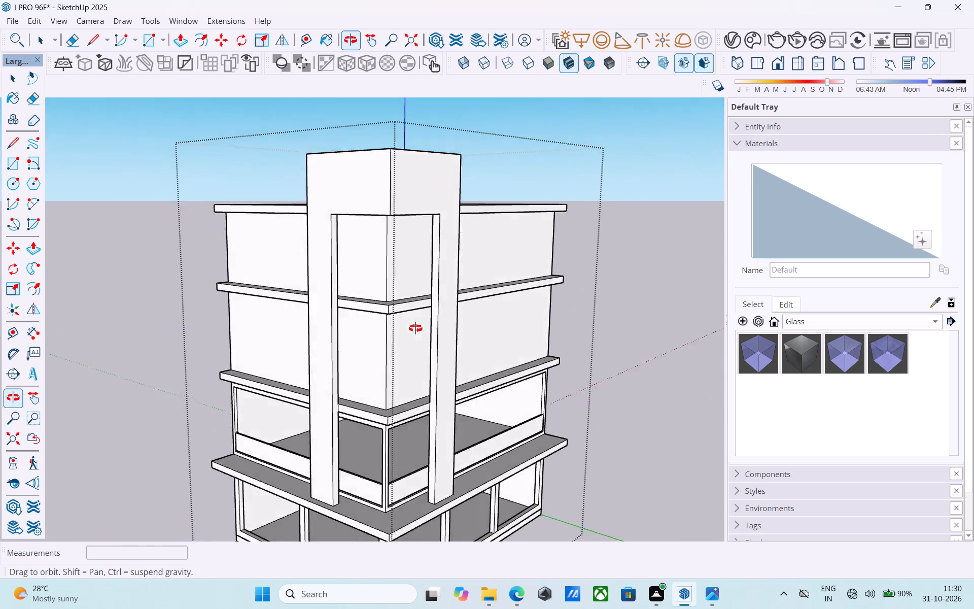
pyautogui.keyDown('shift'); pyautogui.moveTo(415, 328); pyautogui.dragTo(225, 342, button='middle'); pyautogui.keyUp('shift')
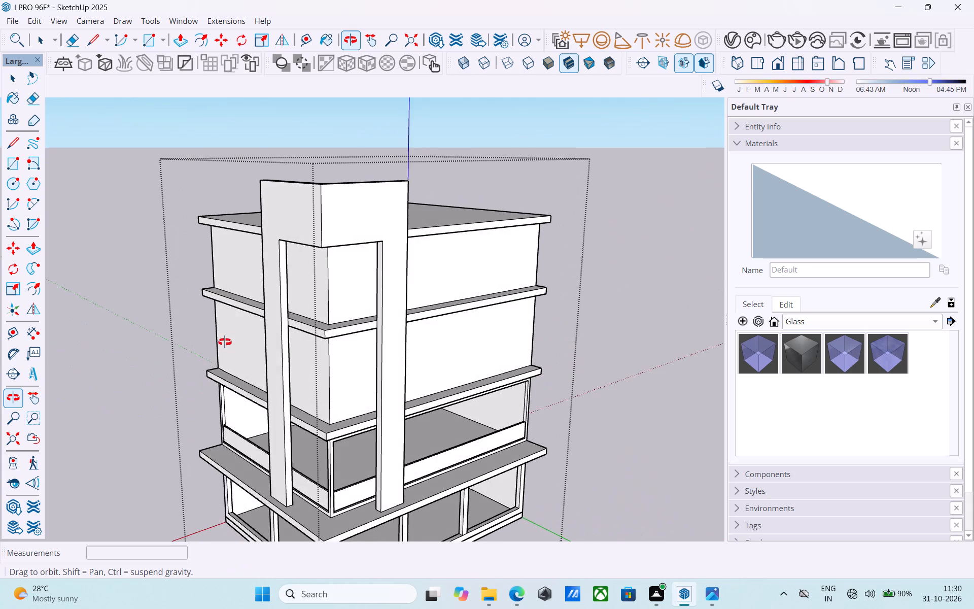
pyautogui.keyDown('shift'); pyautogui.moveTo(225, 342); pyautogui.dragTo(175, 344, button='middle'); pyautogui.keyUp('shift')
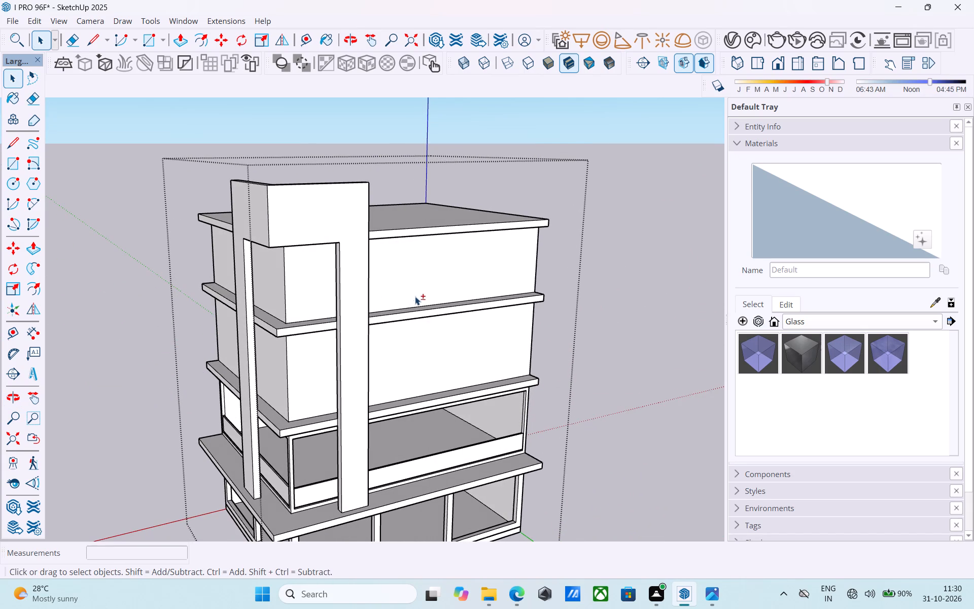
pyautogui.keyDown('shift'); pyautogui.moveTo(415, 296); pyautogui.dragTo(316, 331, button='middle'); pyautogui.keyUp('shift')
pyautogui.scroll(5, 290, 340)
pyautogui.scroll(-5, 297, 341)
pyautogui.keyDown('shift'); pyautogui.moveTo(243, 335); pyautogui.dragTo(243, 334, button='middle'); pyautogui.keyUp('shift')
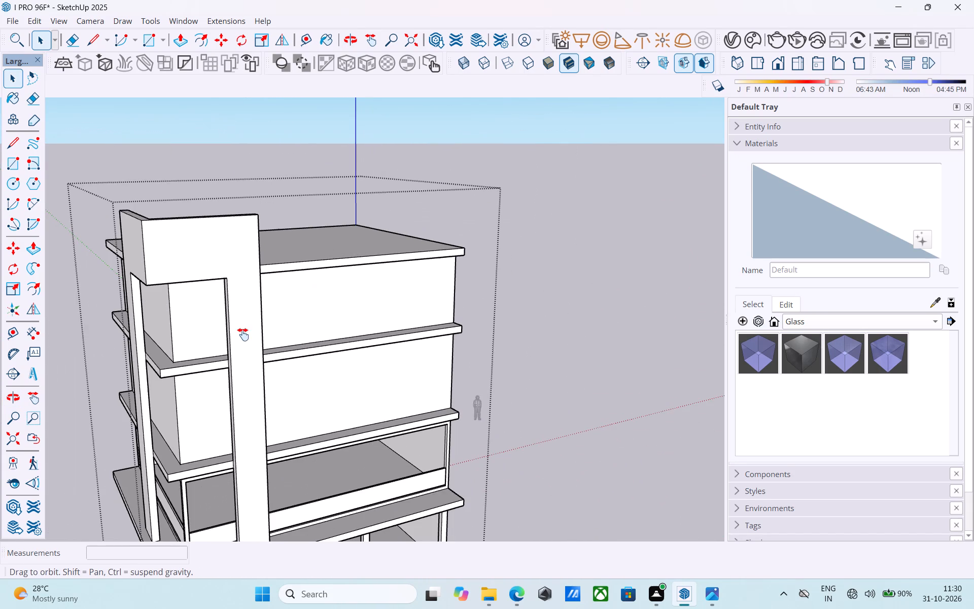
pyautogui.keyDown('shift'); pyautogui.moveTo(243, 334); pyautogui.dragTo(282, 469, button='middle'); pyautogui.keyUp('shift')
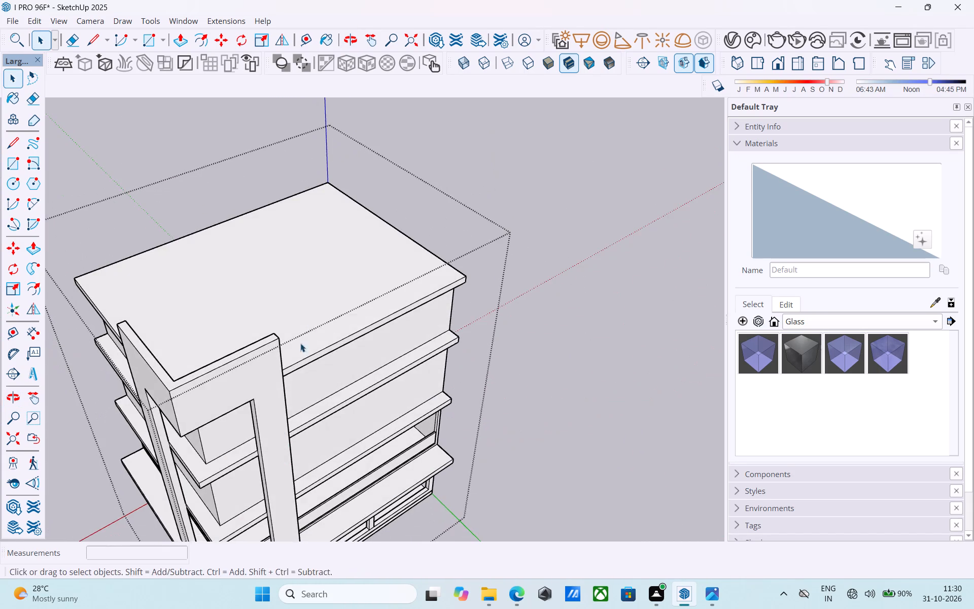
# Offset the outline of the roof slab's top face 6" inward.
pyautogui.moveTo(306, 345); pyautogui.dragTo(100, 441, button='middle')
pyautogui.scroll(4, 292, 311)
pyautogui.click(301, 301)
pyautogui.scroll(5, 302, 301)
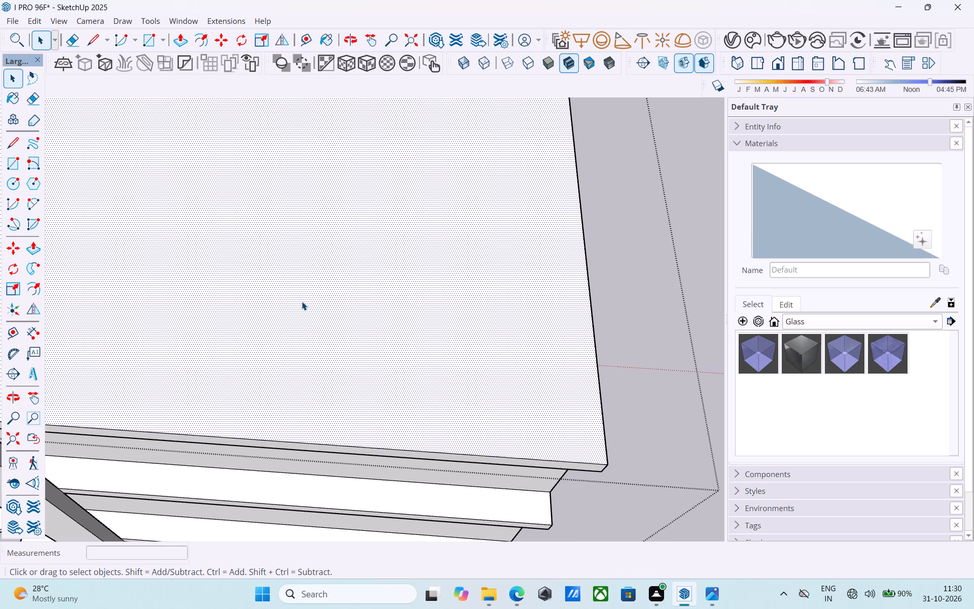
pyautogui.press('f')
pyautogui.click(302, 300)
pyautogui.scroll(-6, 304, 296)
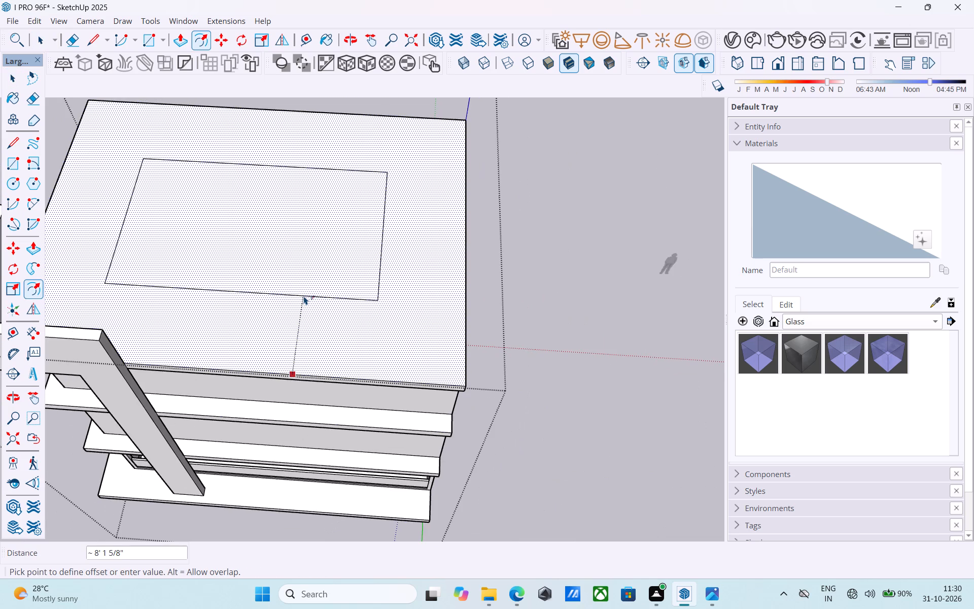
pyautogui.write('6"')
pyautogui.press('Return')
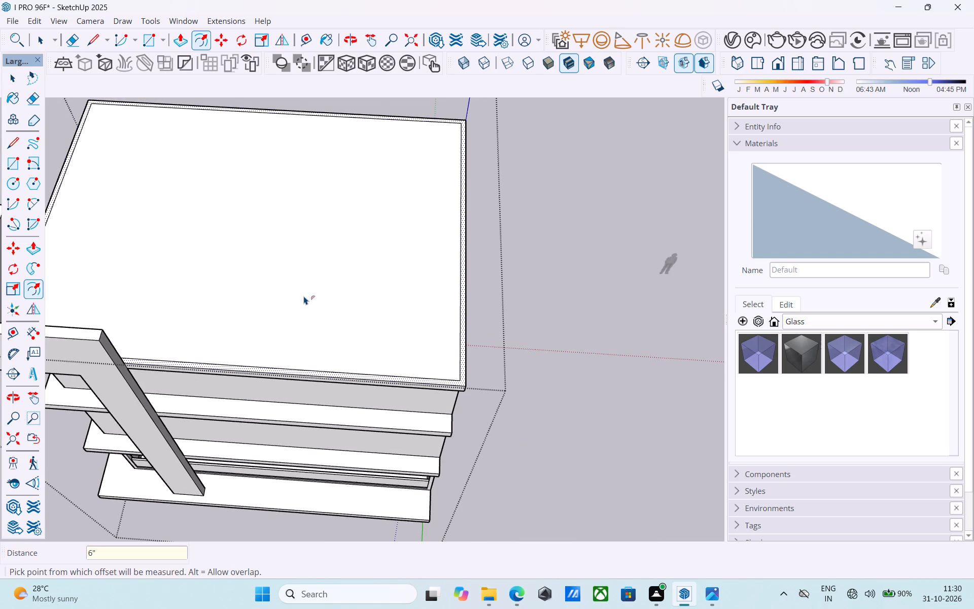
pyautogui.press('space')
# Draw a line across the roof's narrow border strip, at the end of the raised band beside the longer-side fin.
pyautogui.scroll(-6, 304, 296)
pyautogui.moveTo(305, 295); pyautogui.dragTo(317, 292, button='middle')
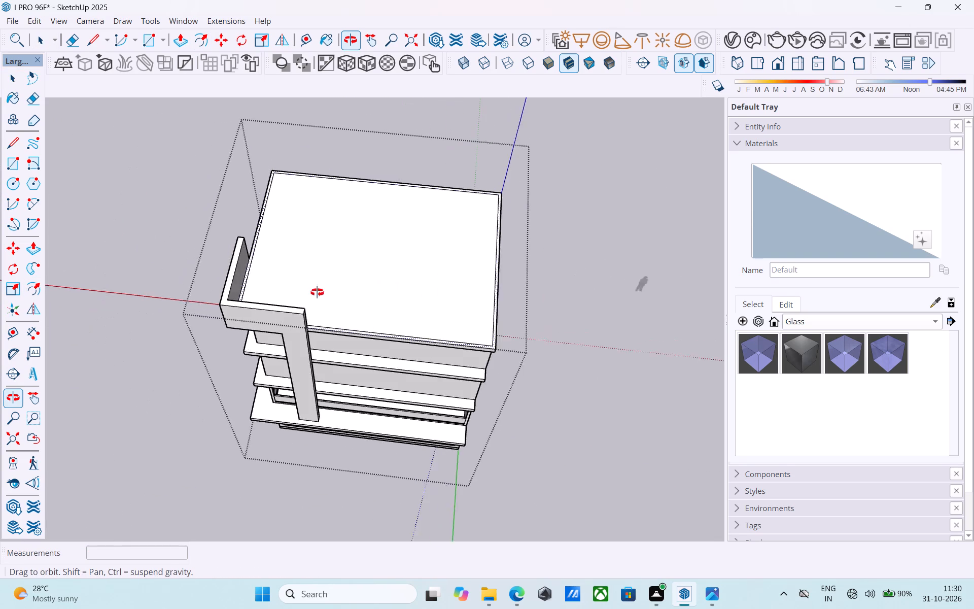
pyautogui.moveTo(317, 292); pyautogui.dragTo(149, 295, button='middle')
pyautogui.scroll(6, 141, 297)
pyautogui.scroll(7, 317, 241)
pyautogui.keyDown('shift'); pyautogui.moveTo(302, 237); pyautogui.dragTo(371, 303, button='middle'); pyautogui.keyUp('shift')
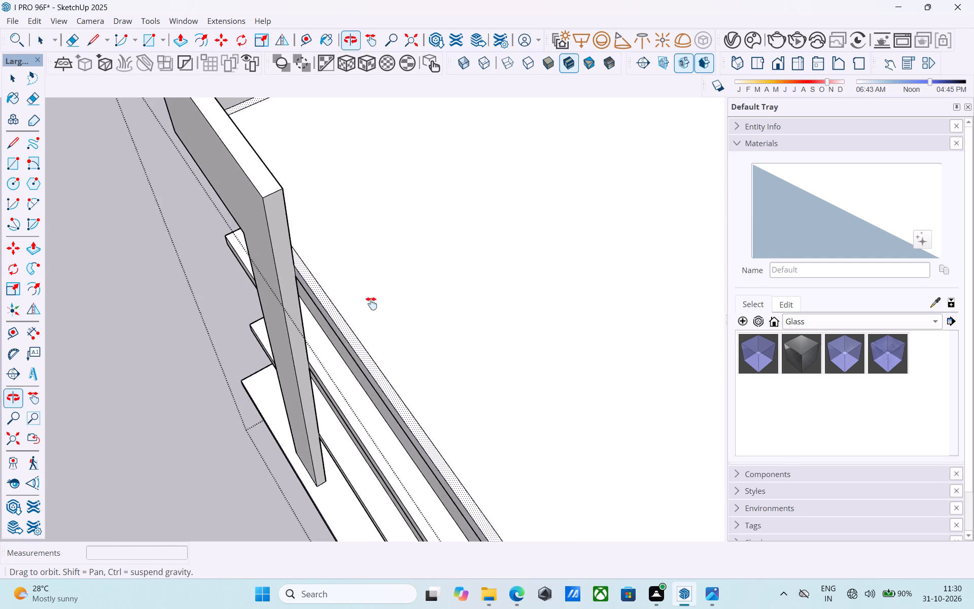
pyautogui.keyDown('shift'); pyautogui.moveTo(371, 303); pyautogui.dragTo(194, 216, button='middle'); pyautogui.keyUp('shift')
pyautogui.press('l')
pyautogui.scroll(2, 325, 240)
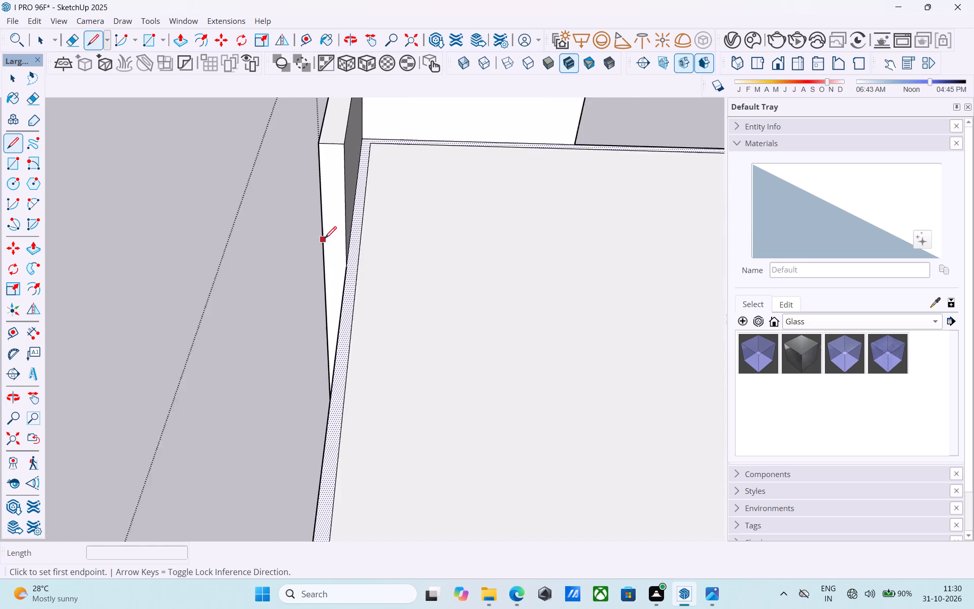
pyautogui.scroll(1, 325, 240)
pyautogui.click(349, 260)
pyautogui.scroll(3, 349, 261)
pyautogui.moveTo(349, 261); pyautogui.dragTo(450, 220, button='middle')
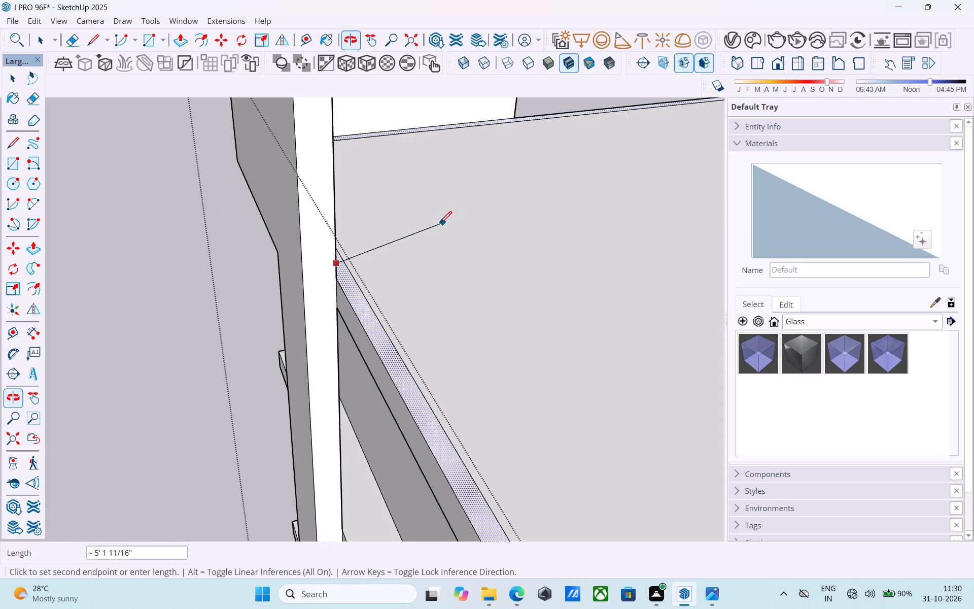
pyautogui.scroll(3, 420, 236)
pyautogui.press('l')
pyautogui.click(304, 301)
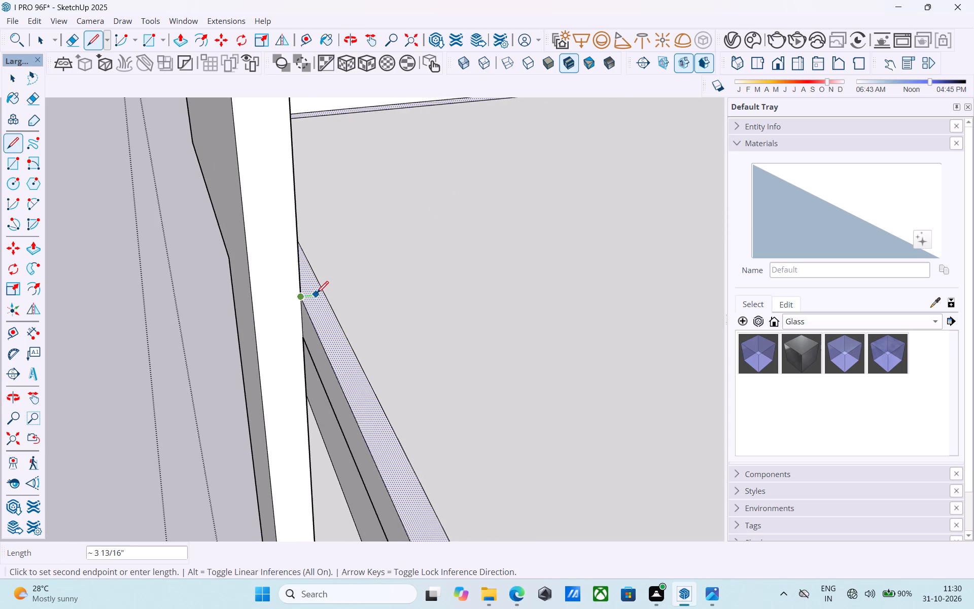
pyautogui.click(323, 293)
# Draw a 6" line across the roof's border strip, at the end of the raised band beside the shorter-side fin.
pyautogui.scroll(-5, 196, 361)
pyautogui.moveTo(413, 292); pyautogui.dragTo(0, 308, button='middle')
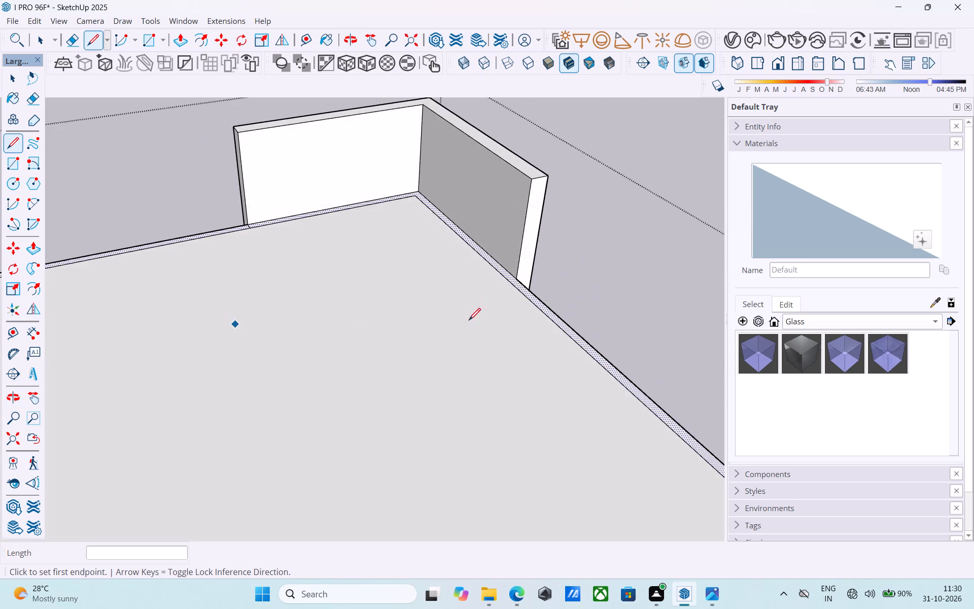
pyautogui.scroll(4, 547, 300)
pyautogui.click(501, 265)
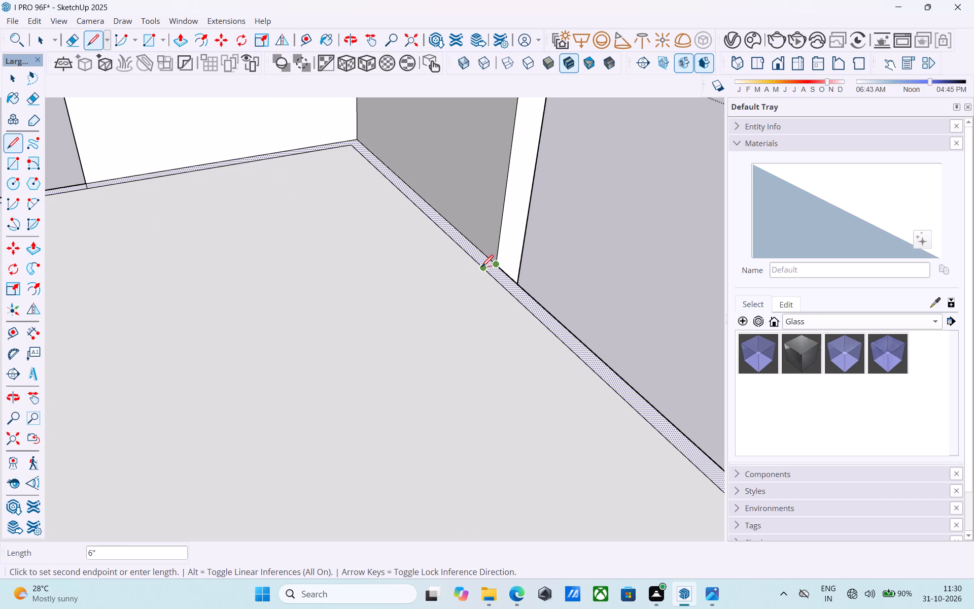
pyautogui.click(481, 268)
pyautogui.scroll(-15, 437, 253)
pyautogui.moveTo(448, 260); pyautogui.dragTo(580, 251, button='middle')
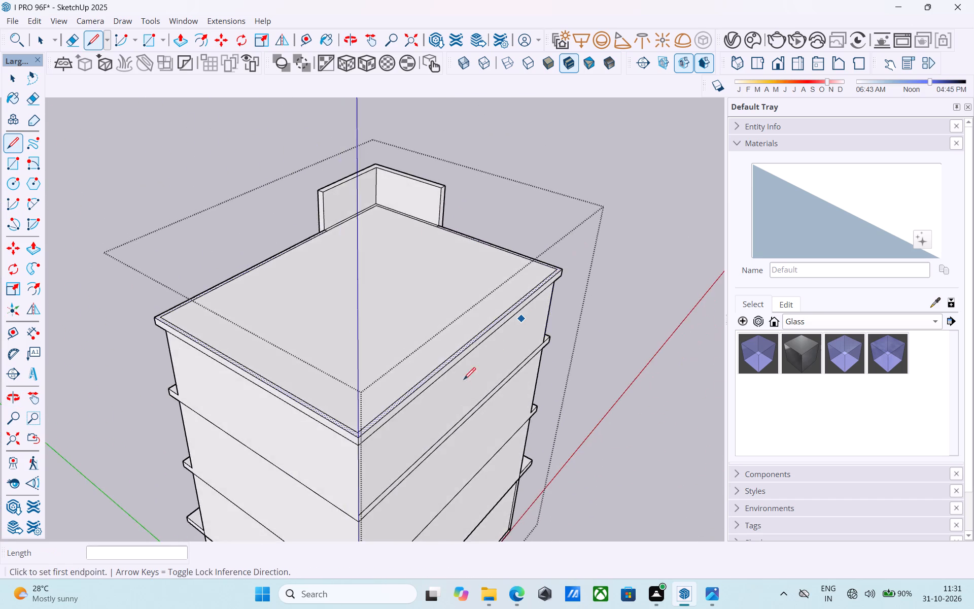
pyautogui.scroll(9, 457, 383)
pyautogui.scroll(-6, 419, 364)
pyautogui.press('space')
pyautogui.scroll(6, 263, 432)
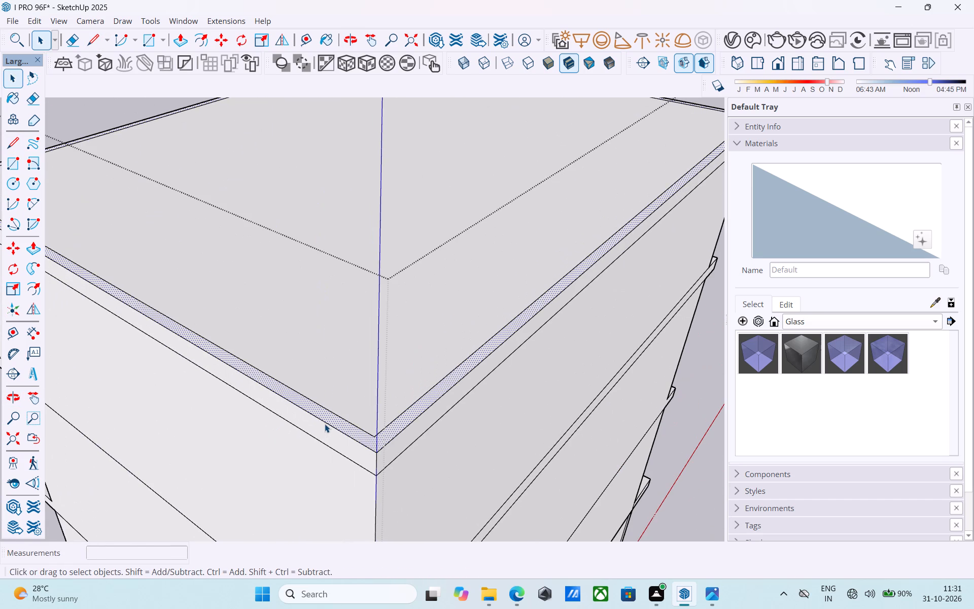
# Extrude the roof's narrow border strip upward by 3' with Push/Pull to form a parapet wall.
pyautogui.press('p')
pyautogui.click(330, 416)
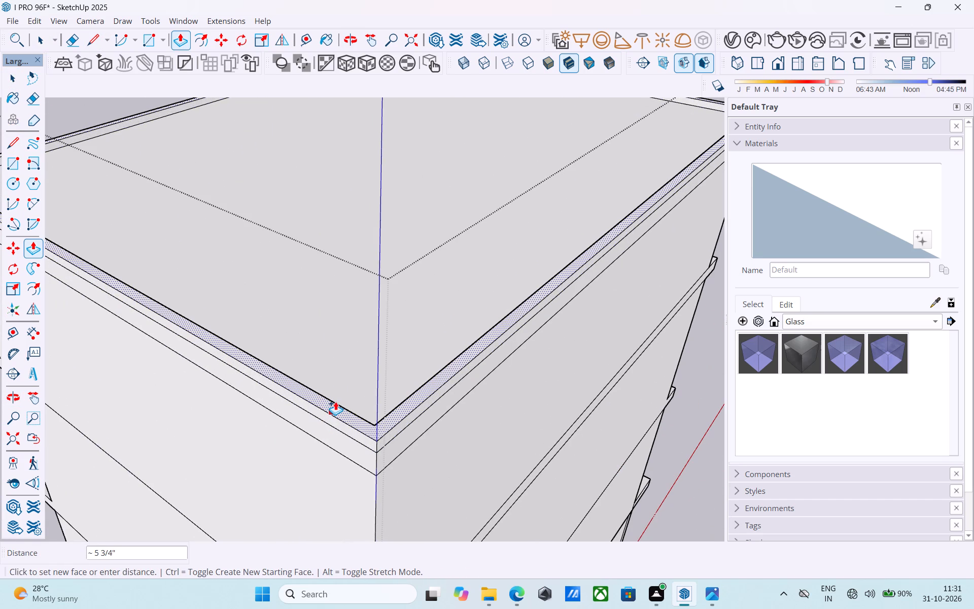
pyautogui.write("3'")
pyautogui.press('Return')
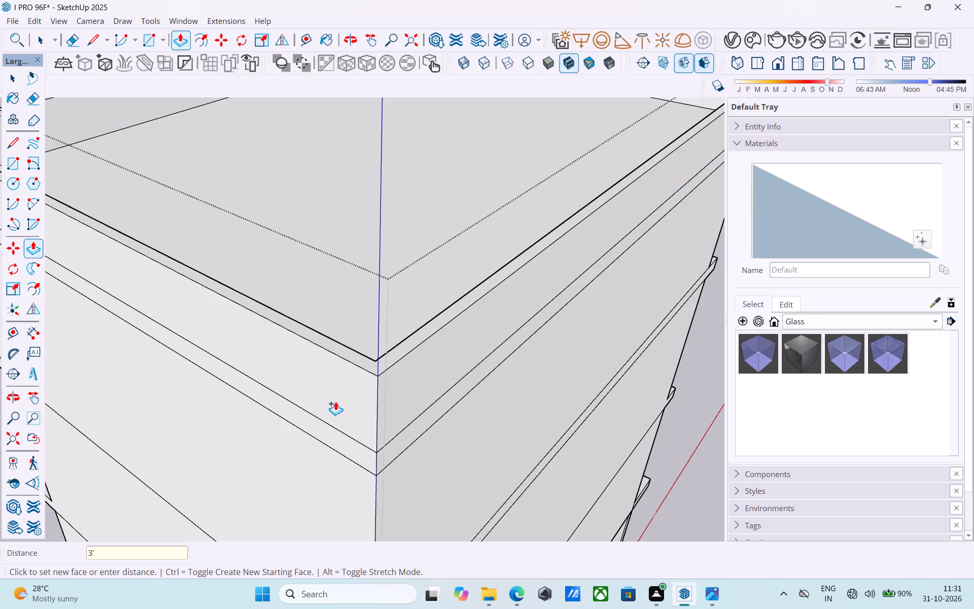
pyautogui.press('space')
# Examine the roof parapet, the corner frame and the whole building's facades from several sides and distances.
pyautogui.scroll(-12, 338, 401)
pyautogui.moveTo(346, 388); pyautogui.dragTo(531, 336, button='middle')
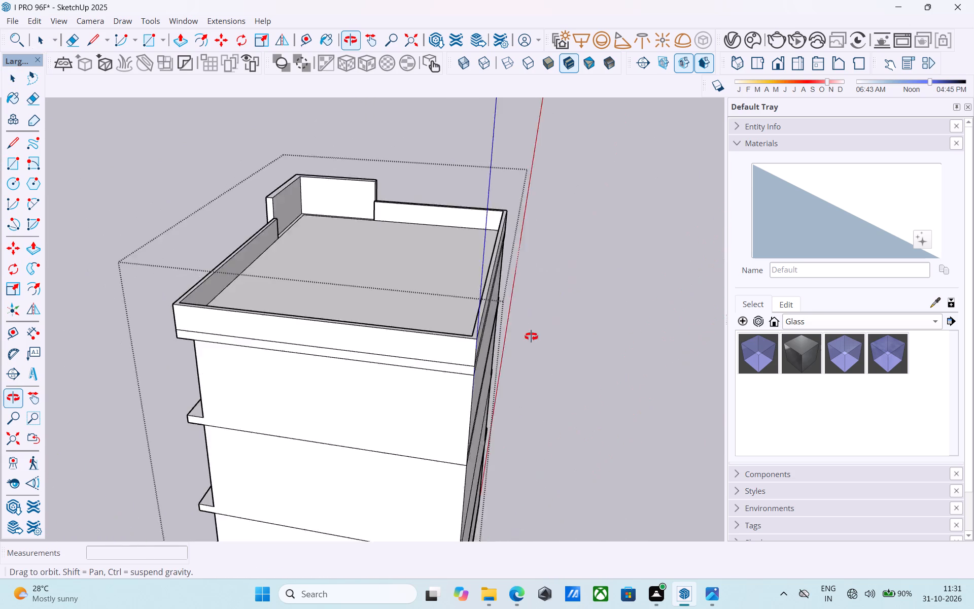
pyautogui.moveTo(531, 336); pyautogui.dragTo(786, 311, button='middle')
pyautogui.moveTo(377, 317); pyautogui.dragTo(740, 285, button='middle')
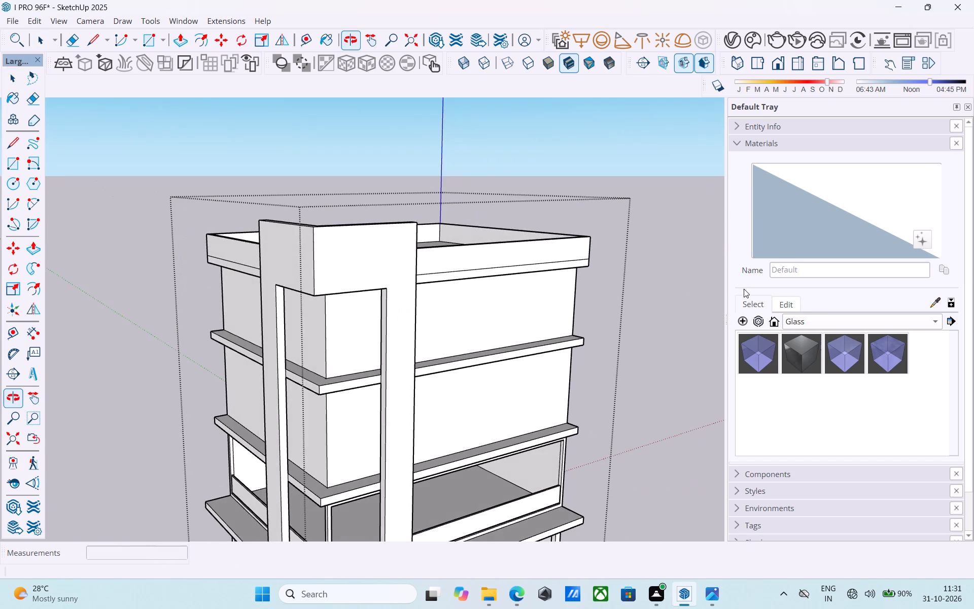
pyautogui.moveTo(515, 321); pyautogui.dragTo(587, 315, button='middle')
pyautogui.scroll(-5, 440, 297)
pyautogui.scroll(-5, 308, 300)
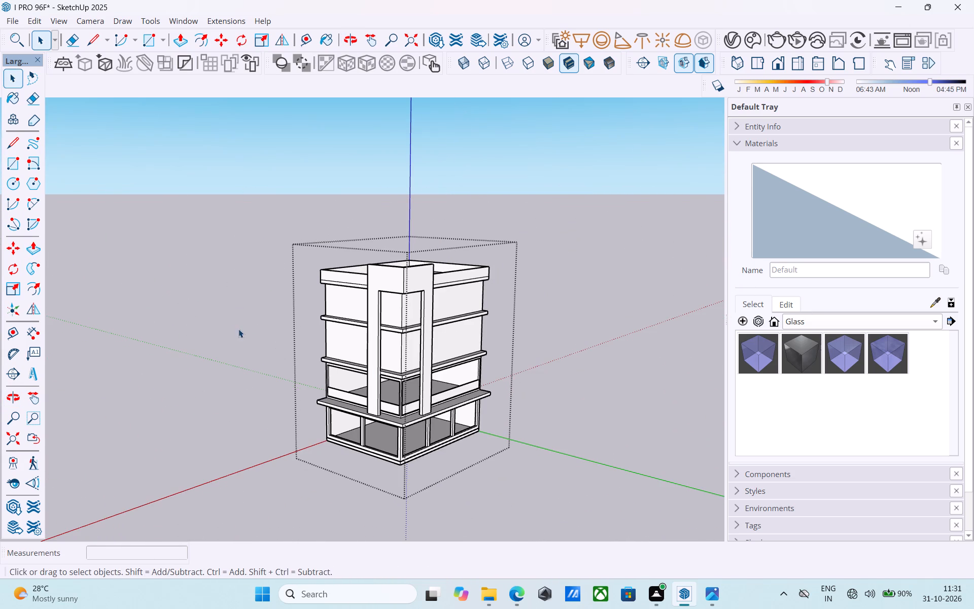
pyautogui.scroll(-4, 238, 316)
pyautogui.moveTo(244, 320); pyautogui.dragTo(285, 259, button='middle')
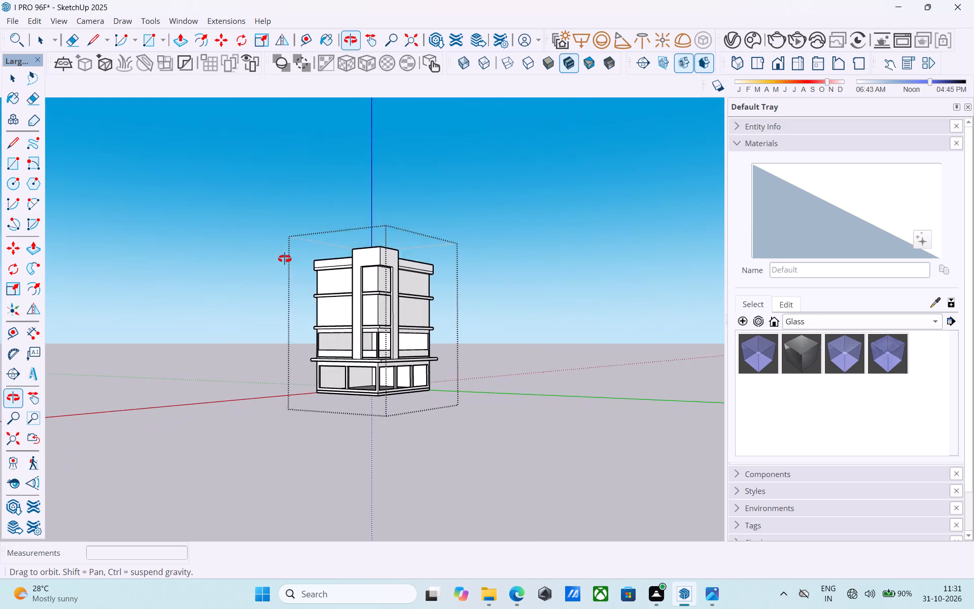
pyautogui.moveTo(285, 259); pyautogui.dragTo(334, 339, button='middle')
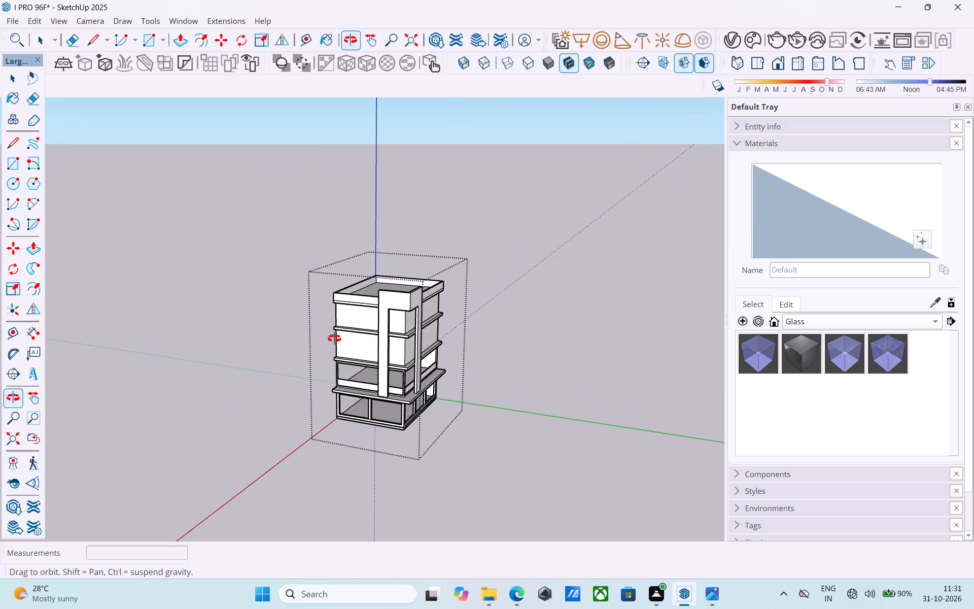
pyautogui.moveTo(334, 339); pyautogui.dragTo(368, 313, button='middle')
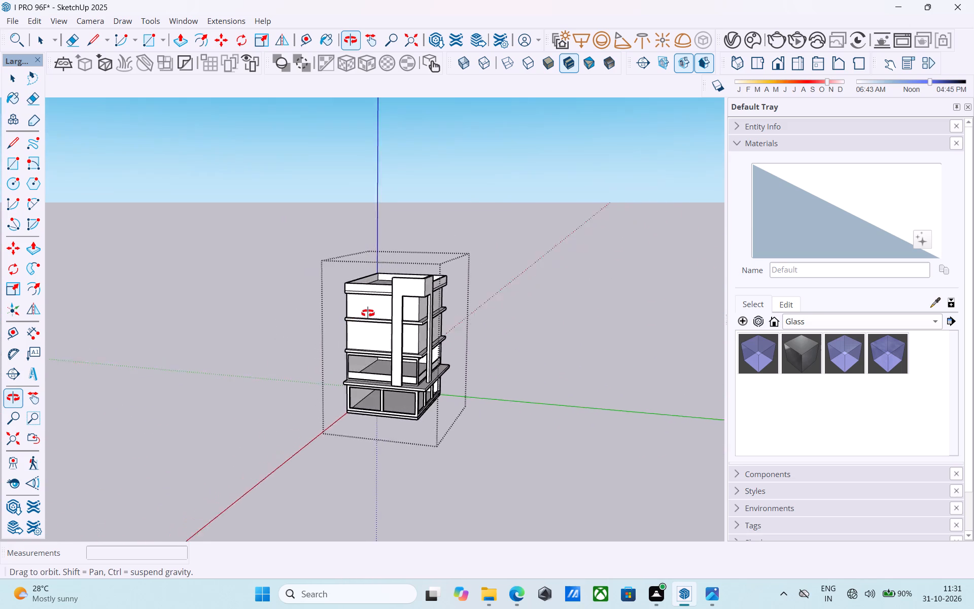
pyautogui.moveTo(368, 313); pyautogui.dragTo(293, 261, button='middle')
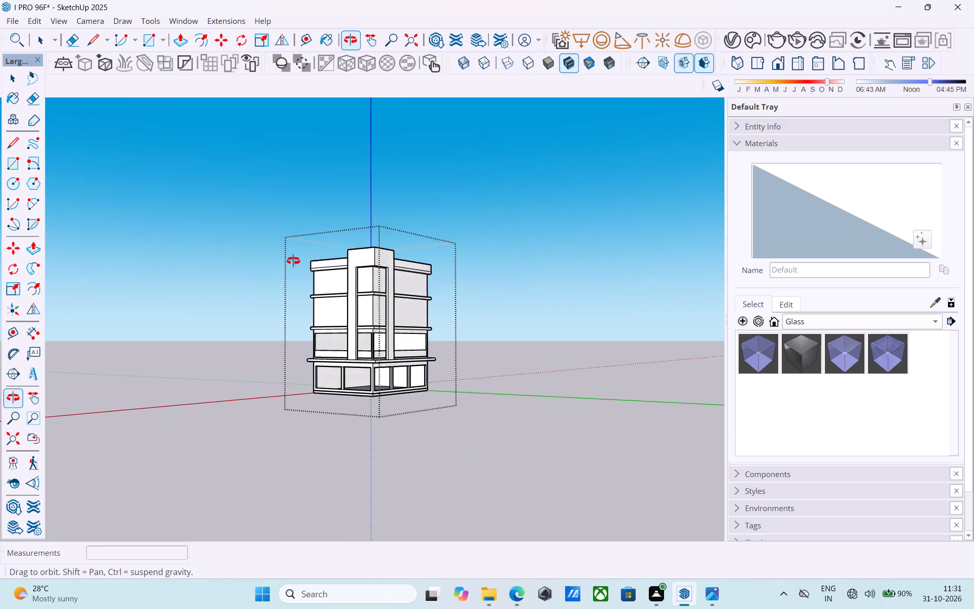
pyautogui.moveTo(293, 261); pyautogui.dragTo(381, 260, button='middle')
pyautogui.scroll(-5, 534, 225)
pyautogui.moveTo(534, 225); pyautogui.dragTo(468, 225, button='middle')
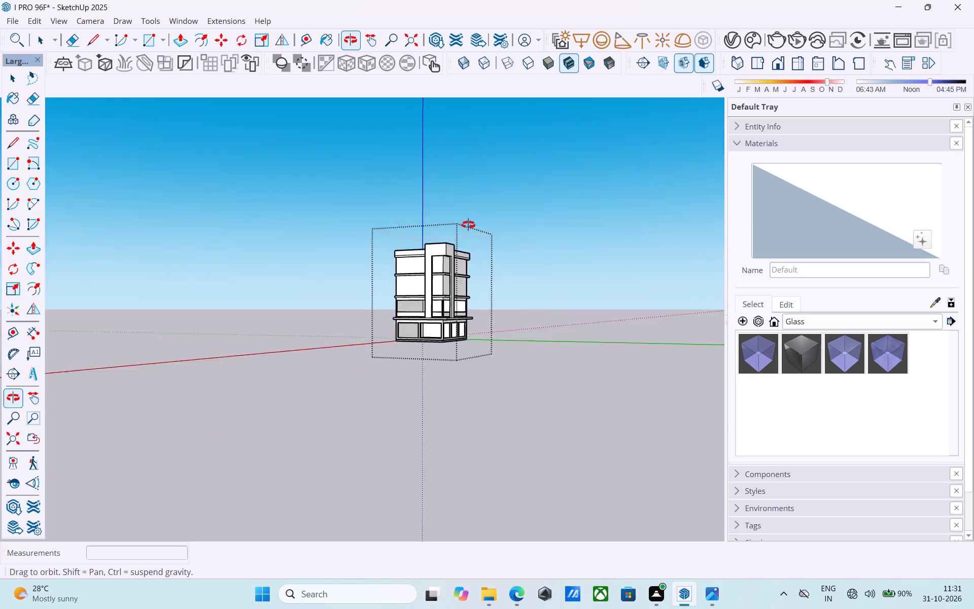
pyautogui.moveTo(468, 225); pyautogui.dragTo(80, 286, button='middle')
pyautogui.scroll(8, 141, 303)
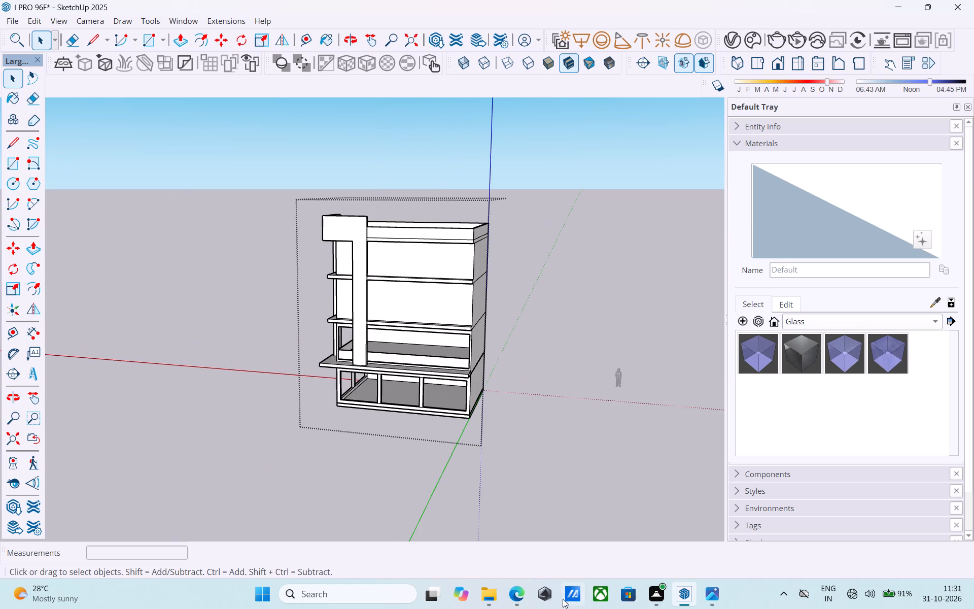
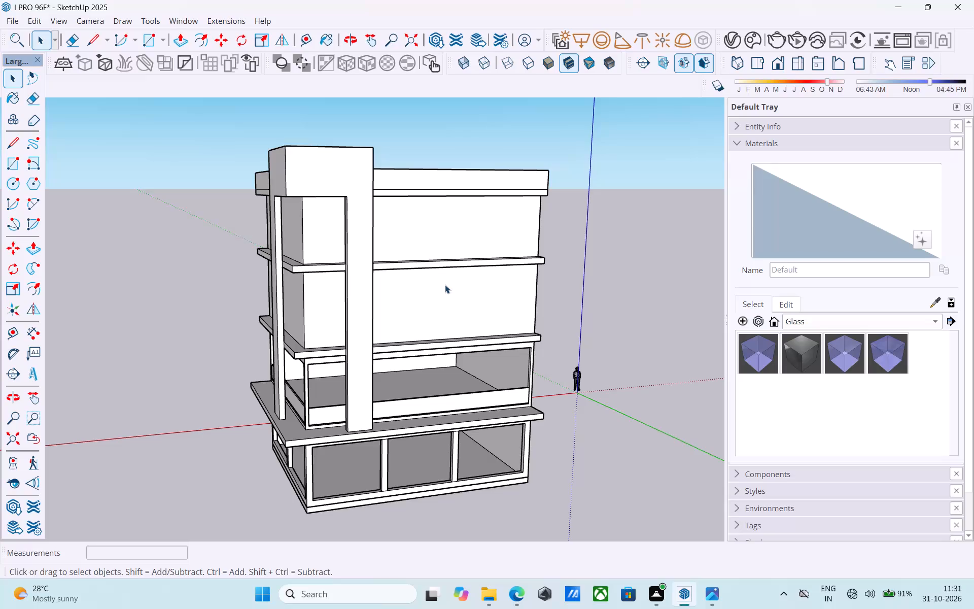
# Examine the building's corner frame, projecting ledges and storeys from several sides.
pyautogui.moveTo(369, 260); pyautogui.dragTo(353, 346, button='middle')
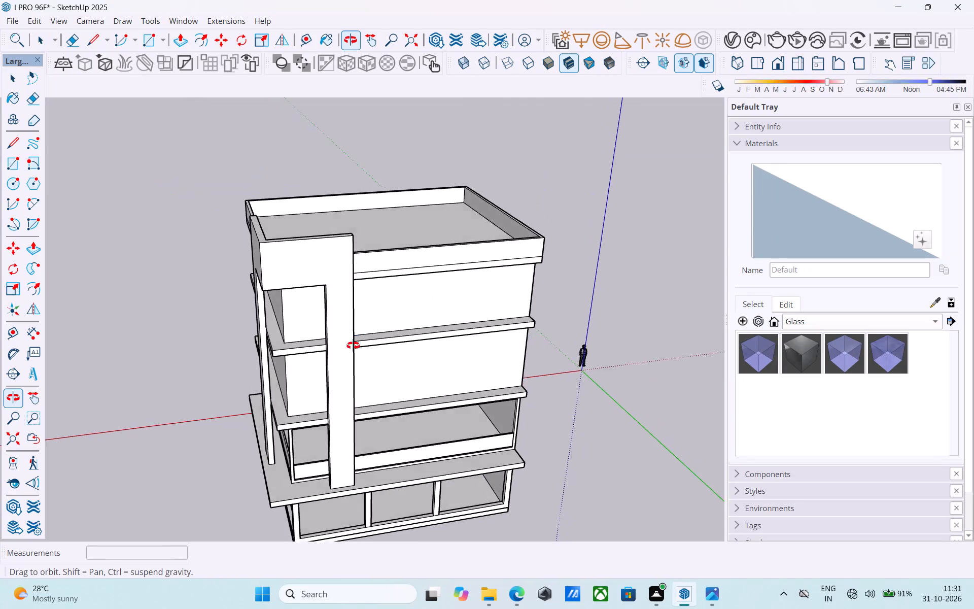
pyautogui.moveTo(353, 346); pyautogui.dragTo(351, 371, button='middle')
pyautogui.scroll(4, 347, 376)
pyautogui.moveTo(305, 392); pyautogui.dragTo(476, 345, button='middle')
pyautogui.scroll(4, 438, 383)
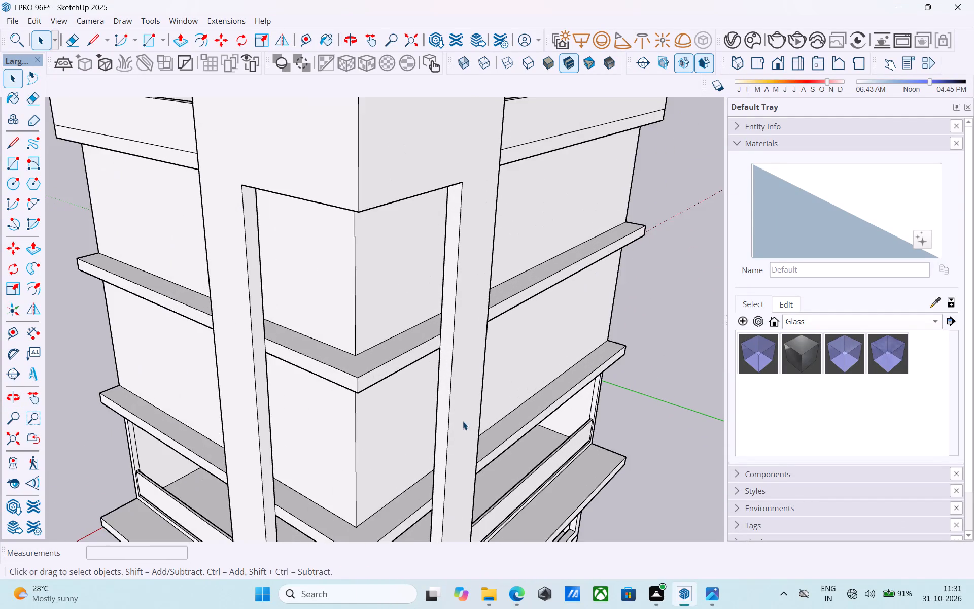
pyautogui.keyDown('shift'); pyautogui.moveTo(462, 422); pyautogui.dragTo(518, 388, button='middle'); pyautogui.keyUp('shift')
pyautogui.scroll(2, 443, 313)
pyautogui.click(443, 313)
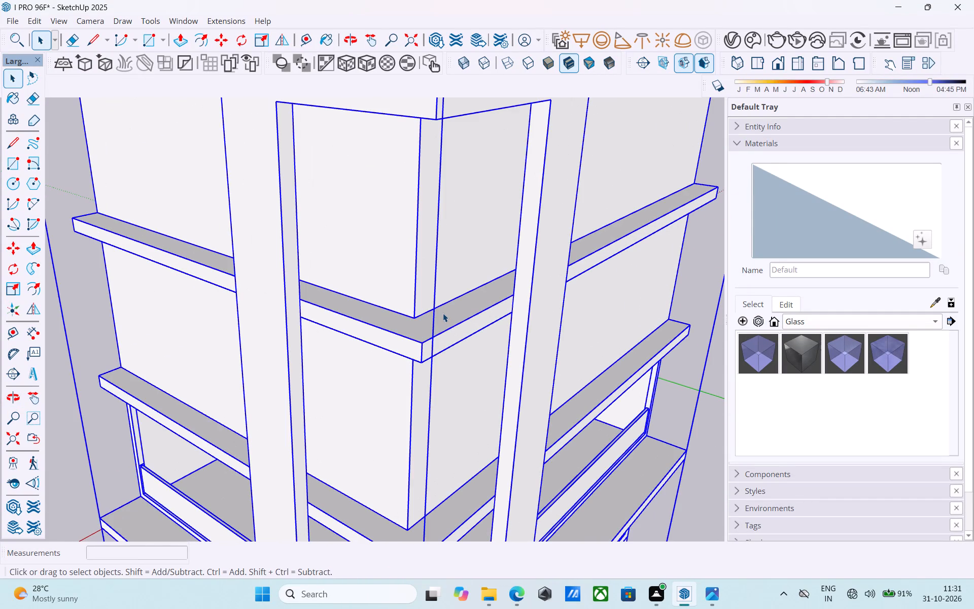
pyautogui.doubleClick(443, 313)
pyautogui.scroll(-3, 435, 322)
pyautogui.click(499, 314)
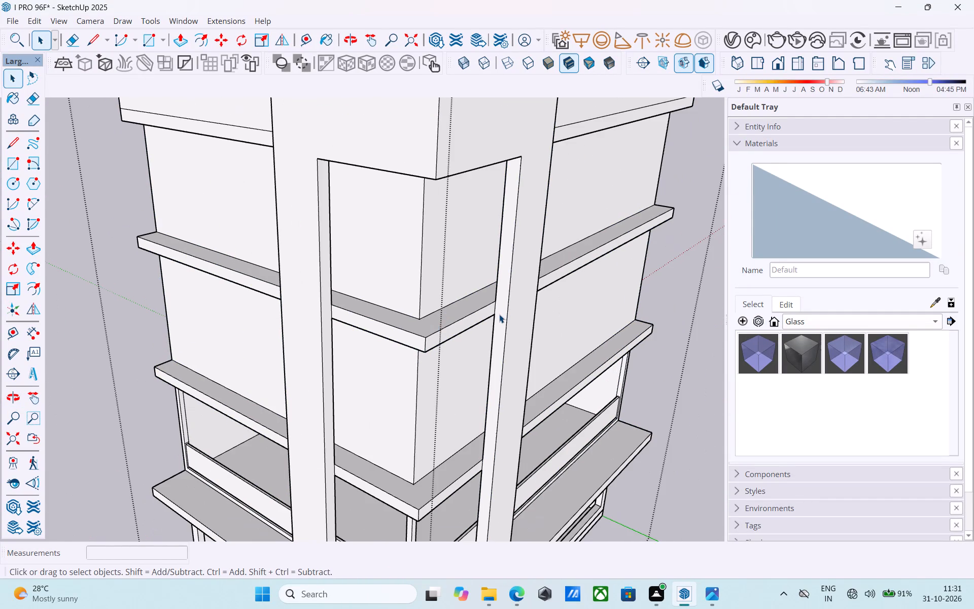
pyautogui.scroll(-4, 500, 314)
pyautogui.click(169, 344)
pyautogui.click(388, 326)
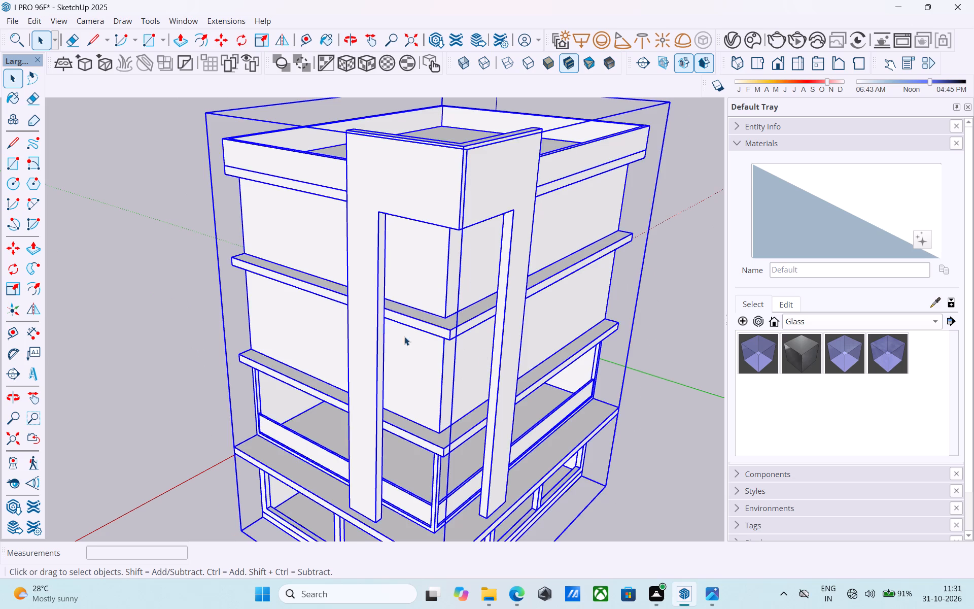
pyautogui.scroll(-2, 496, 347)
pyautogui.moveTo(496, 346); pyautogui.dragTo(392, 285, button='middle')
pyautogui.scroll(-4, 391, 286)
pyautogui.moveTo(409, 366); pyautogui.dragTo(427, 365, button='middle')
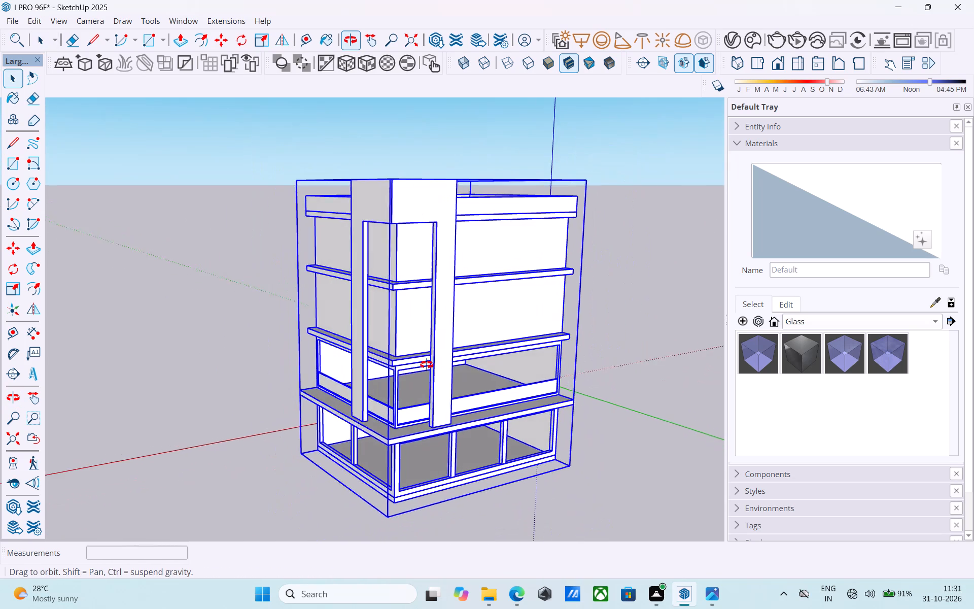
pyautogui.moveTo(427, 365); pyautogui.dragTo(530, 360, button='middle')
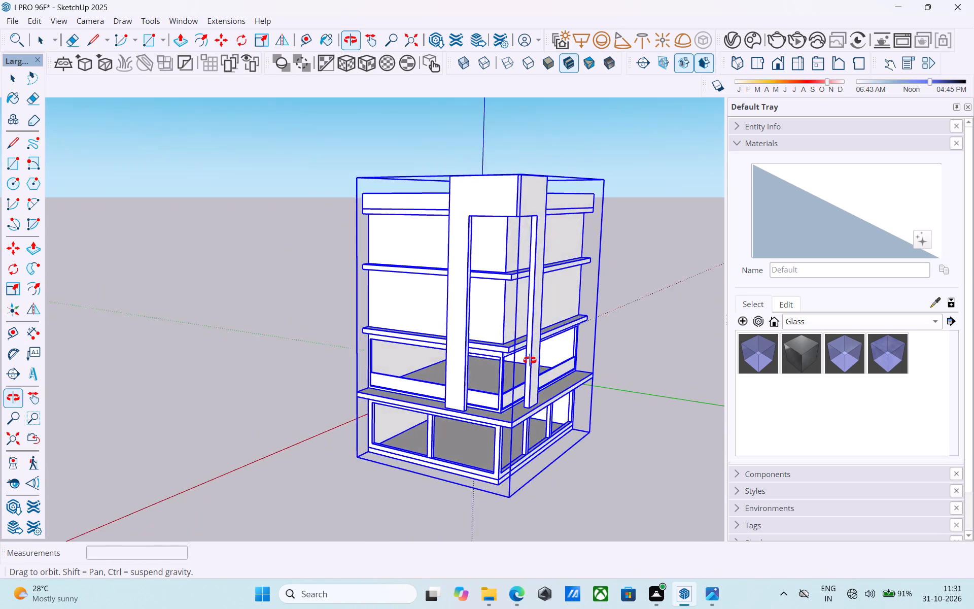
pyautogui.moveTo(530, 360); pyautogui.dragTo(293, 477, button='middle')
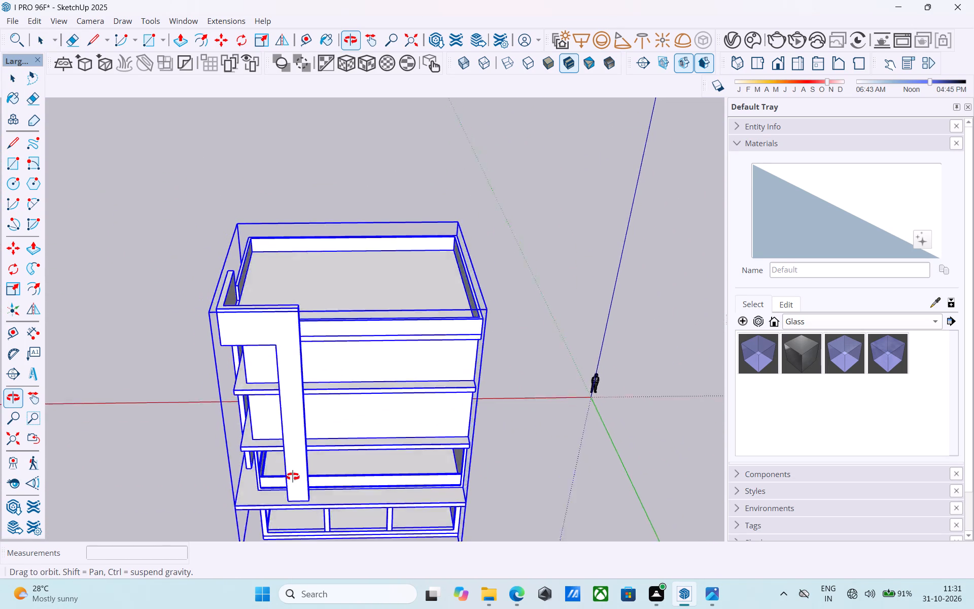
# Inside the building group, push/pull the top face of the projecting ledge below the top storey upward by 1'.
pyautogui.moveTo(293, 477); pyautogui.dragTo(439, 534, button='middle')
pyautogui.scroll(5, 424, 447)
pyautogui.doubleClick(422, 417)
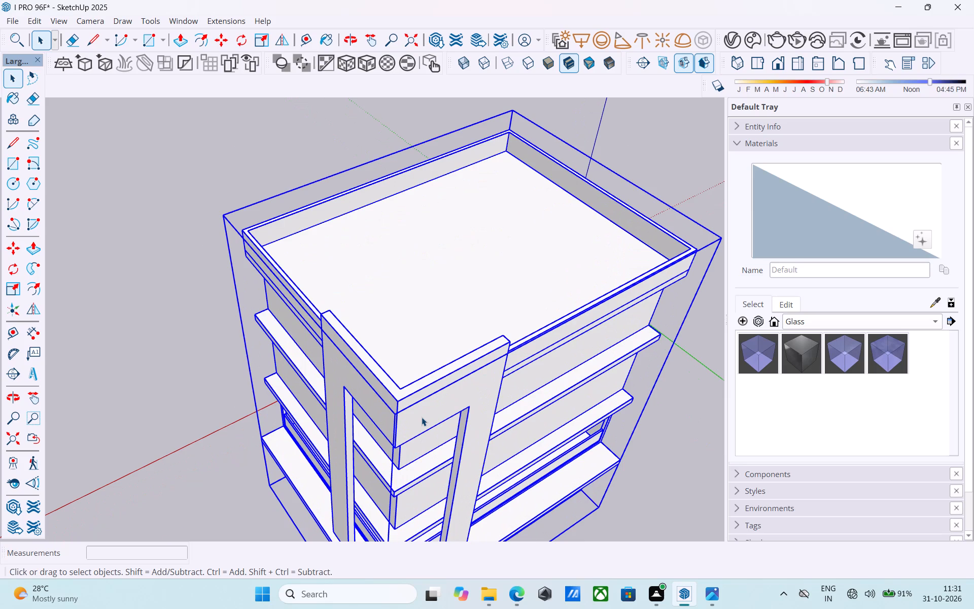
pyautogui.scroll(6, 464, 437)
pyautogui.click(404, 482)
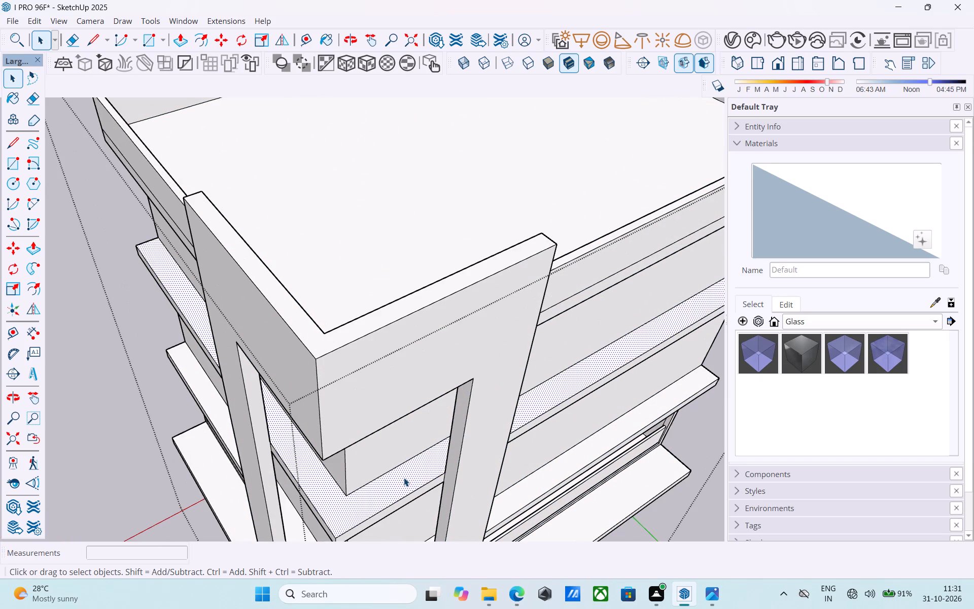
pyautogui.moveTo(404, 478); pyautogui.dragTo(357, 309, button='middle')
pyautogui.scroll(3, 352, 311)
pyautogui.press('p')
pyautogui.click(338, 320)
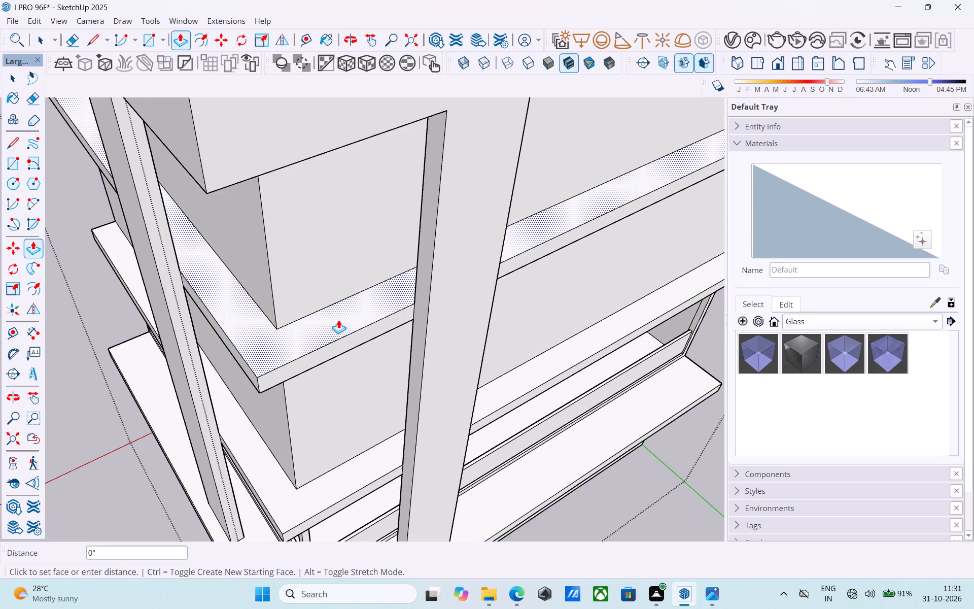
pyautogui.press('1')
pyautogui.press("'")
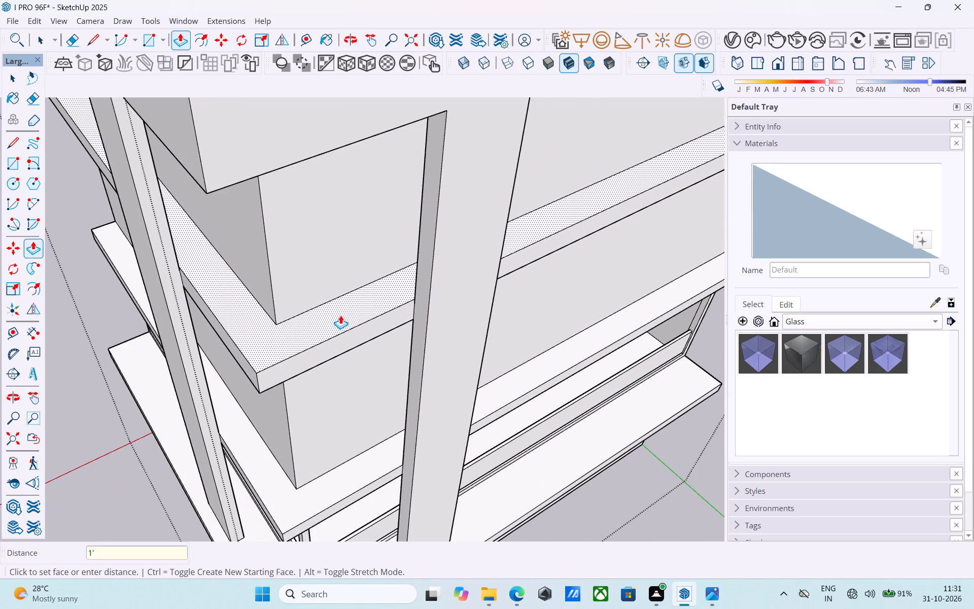
pyautogui.press('Return')
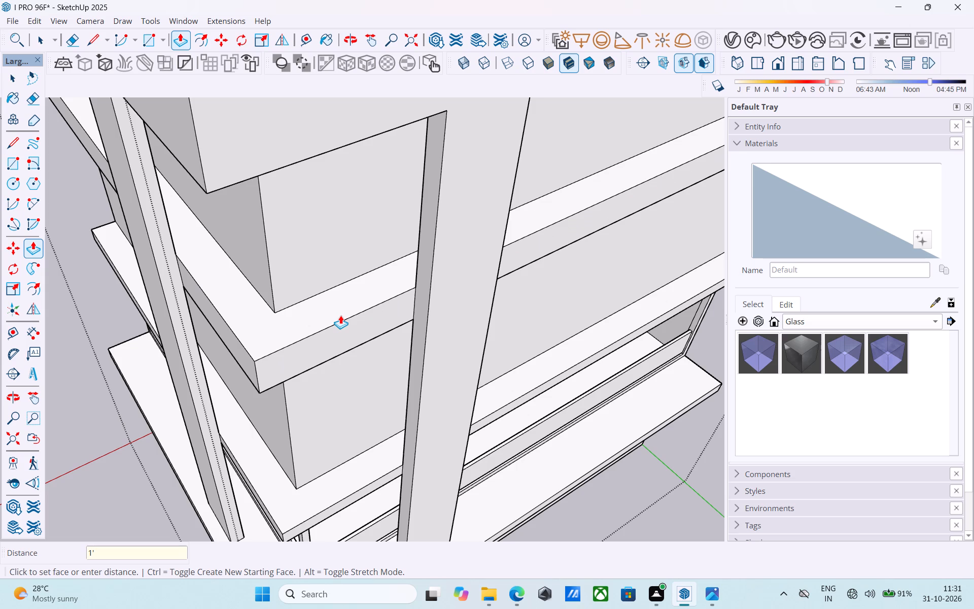
# Examine the ledge below the top storey against the corner frame, roof parapet and lower ledges from several viewpoints.
pyautogui.scroll(-12, 340, 315)
pyautogui.moveTo(299, 371); pyautogui.dragTo(291, 254, button='middle')
pyautogui.scroll(-6, 330, 331)
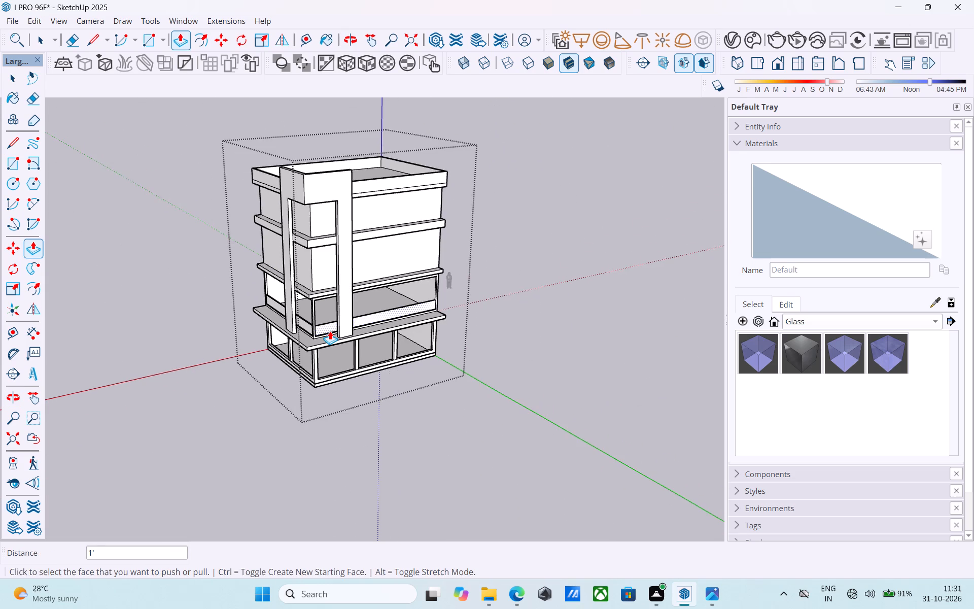
pyautogui.moveTo(395, 244); pyautogui.dragTo(404, 196, button='middle')
pyautogui.scroll(8, 387, 154)
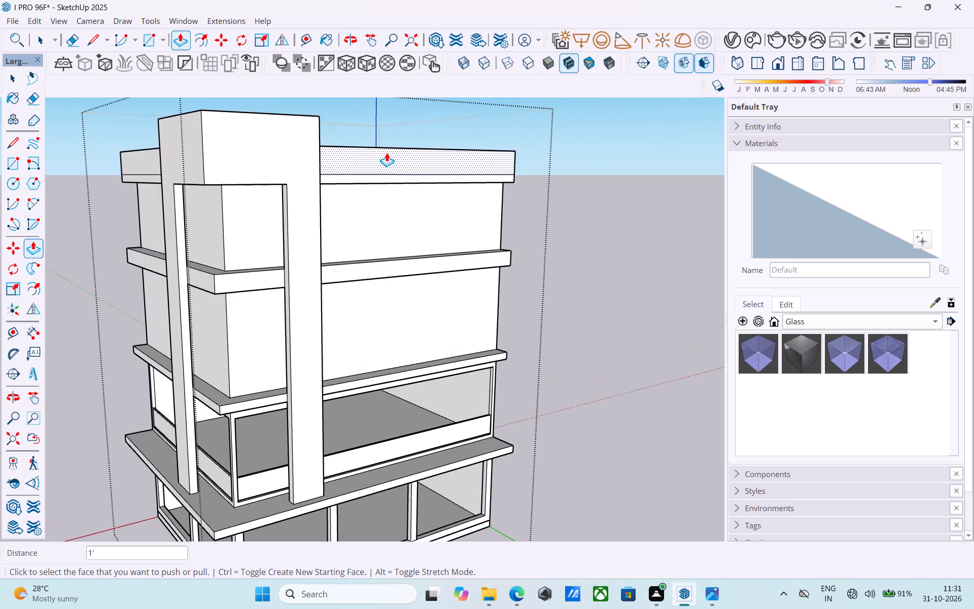
pyautogui.moveTo(387, 153); pyautogui.dragTo(388, 285, button='middle')
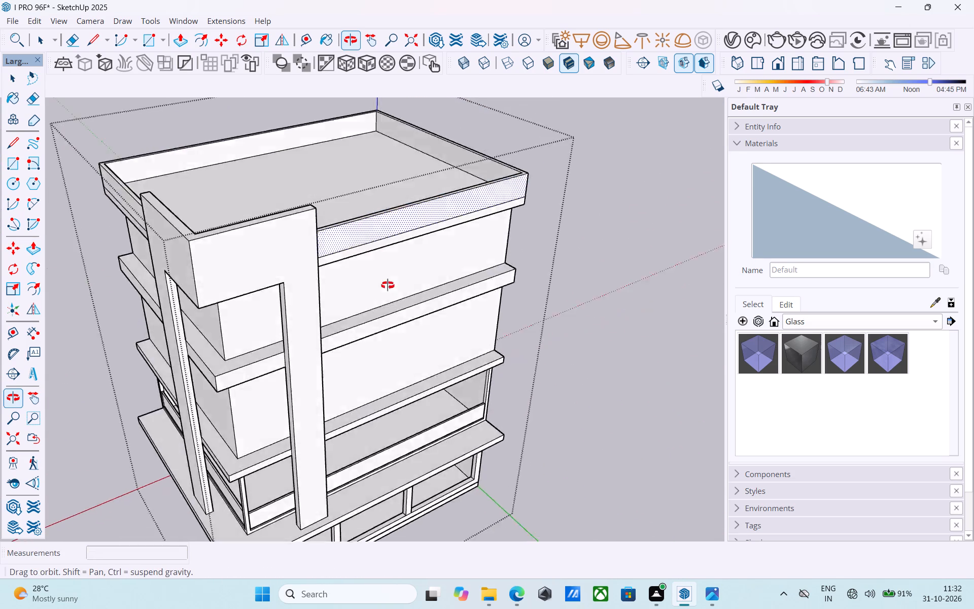
pyautogui.moveTo(388, 285); pyautogui.dragTo(290, 175, button='middle')
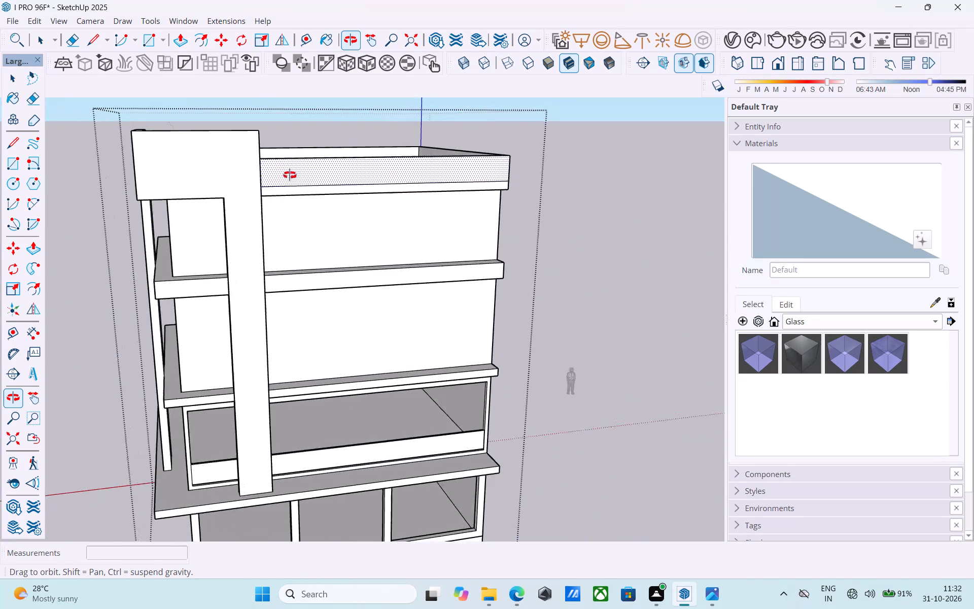
pyautogui.moveTo(290, 175); pyautogui.dragTo(289, 175, button='middle')
pyautogui.scroll(11, 261, 189)
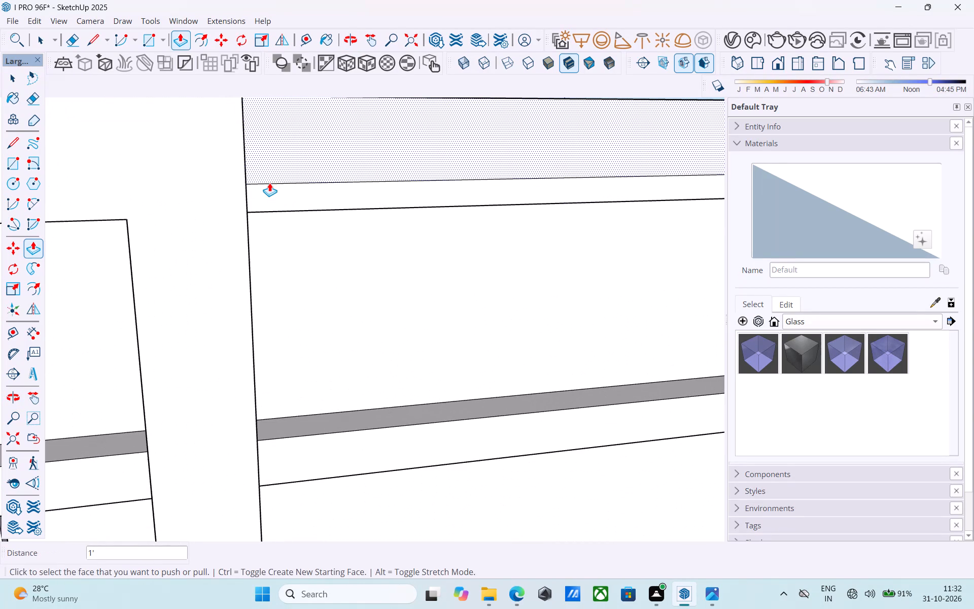
pyautogui.scroll(-6, 271, 181)
pyautogui.scroll(-6, 307, 202)
pyautogui.moveTo(307, 204); pyautogui.dragTo(307, 204, button='middle')
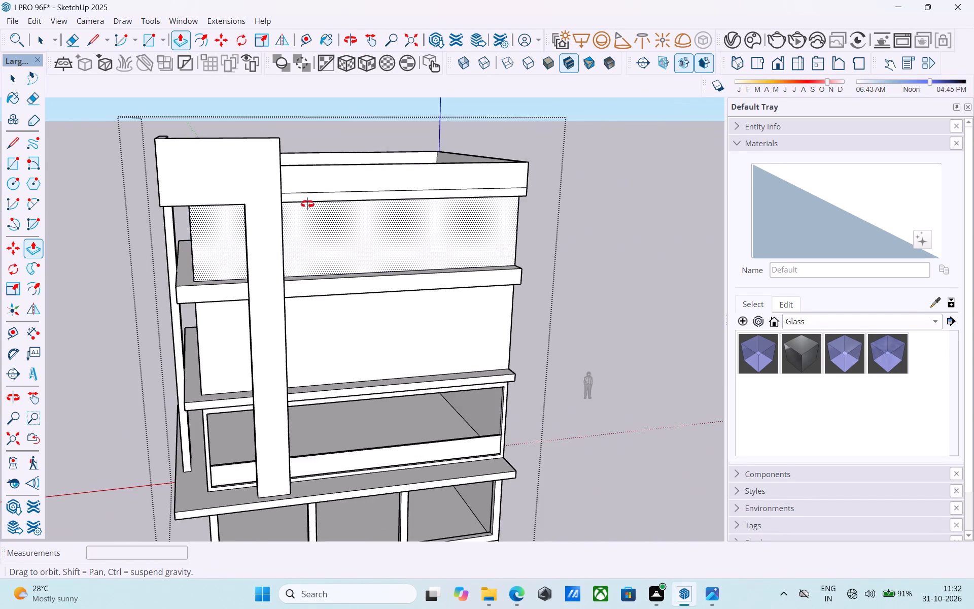
pyautogui.moveTo(307, 204); pyautogui.dragTo(411, 168, button='middle')
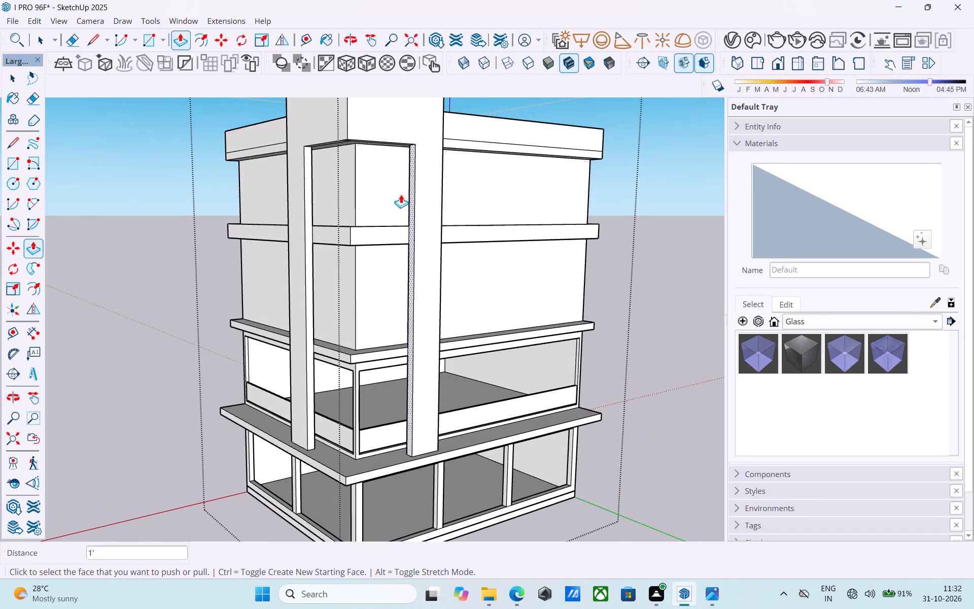
pyautogui.scroll(-5, 309, 356)
pyautogui.middleClick(307, 355)
pyautogui.scroll(6, 327, 240)
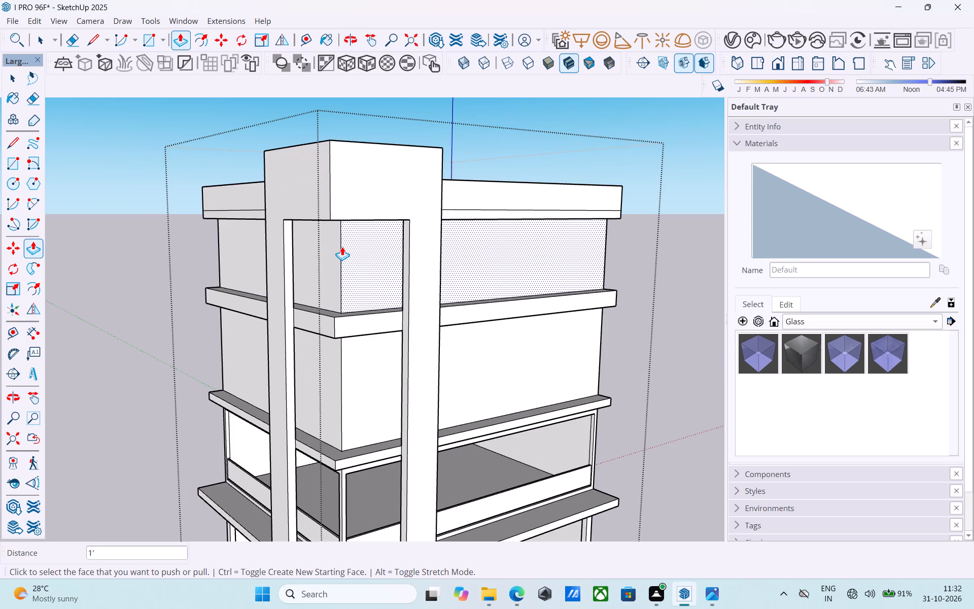
pyautogui.moveTo(342, 247); pyautogui.dragTo(400, 171, button='middle')
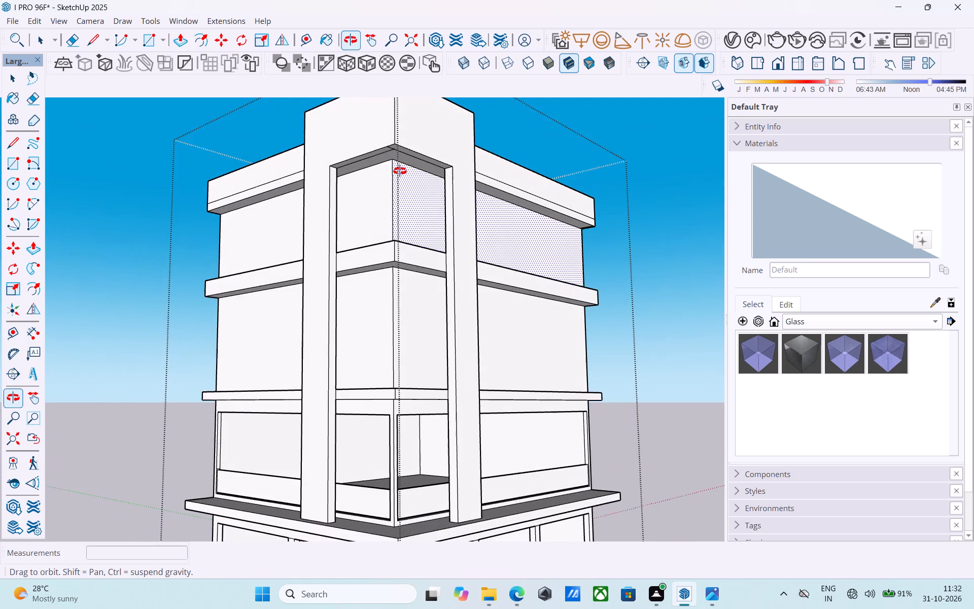
pyautogui.moveTo(400, 171); pyautogui.dragTo(394, 175, button='middle')
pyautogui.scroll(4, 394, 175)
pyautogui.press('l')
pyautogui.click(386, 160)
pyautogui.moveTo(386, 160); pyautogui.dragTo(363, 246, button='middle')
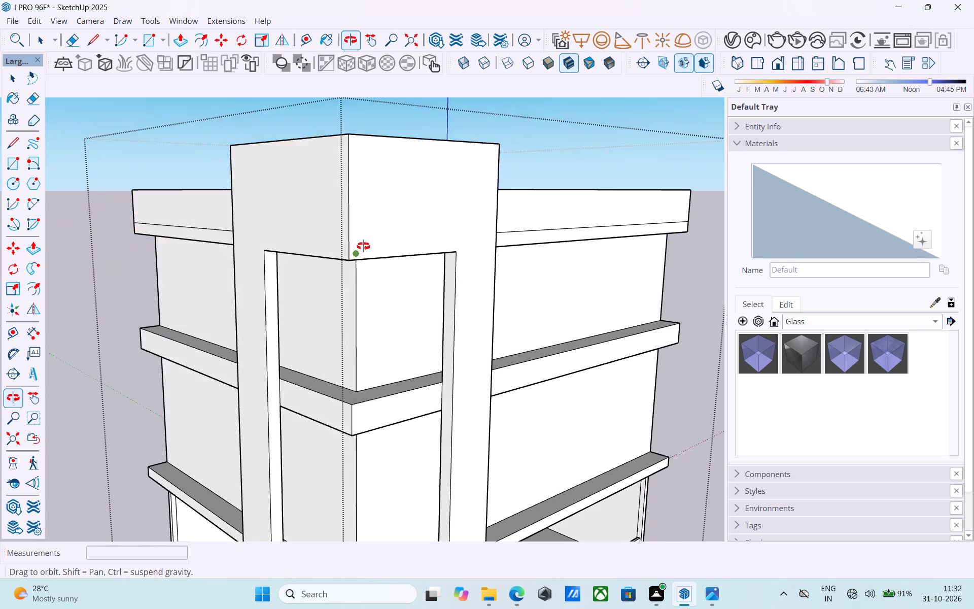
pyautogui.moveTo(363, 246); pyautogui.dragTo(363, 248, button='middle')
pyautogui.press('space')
# Push the top face of the ledge below the top storey down by 6".
pyautogui.scroll(1, 354, 395)
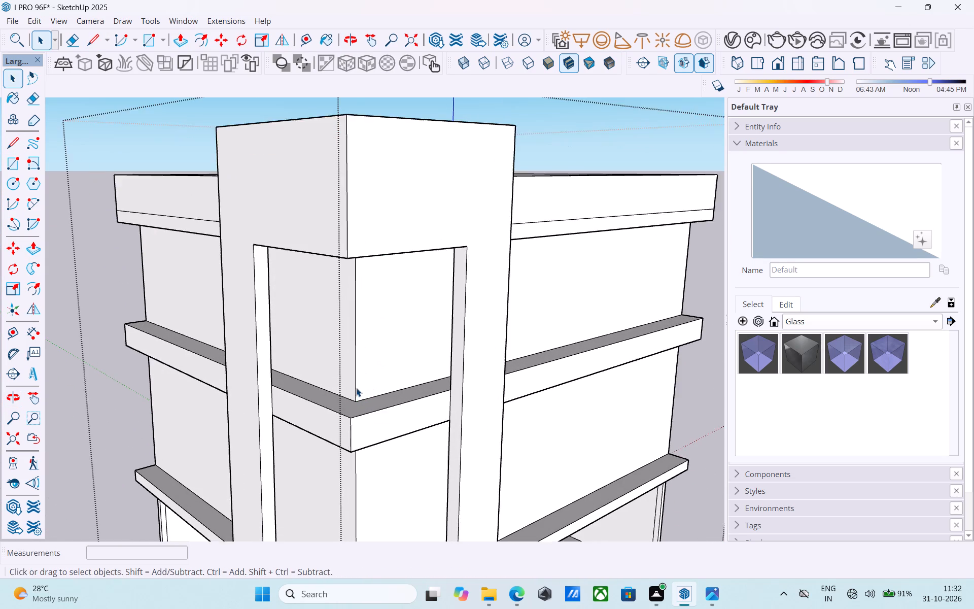
pyautogui.scroll(-3, 357, 383)
pyautogui.keyDown('shift'); pyautogui.moveTo(342, 399); pyautogui.dragTo(339, 435, button='middle'); pyautogui.keyUp('shift')
pyautogui.scroll(4, 343, 435)
pyautogui.click(355, 442)
pyautogui.press('p')
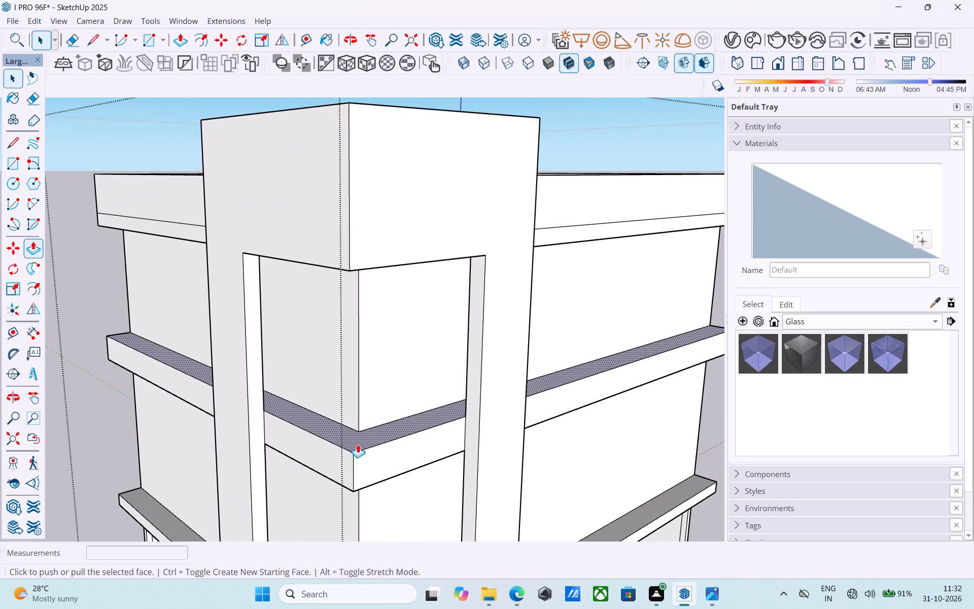
pyautogui.click(358, 444)
pyautogui.press('6')
pyautogui.hotkey('shift', '"')
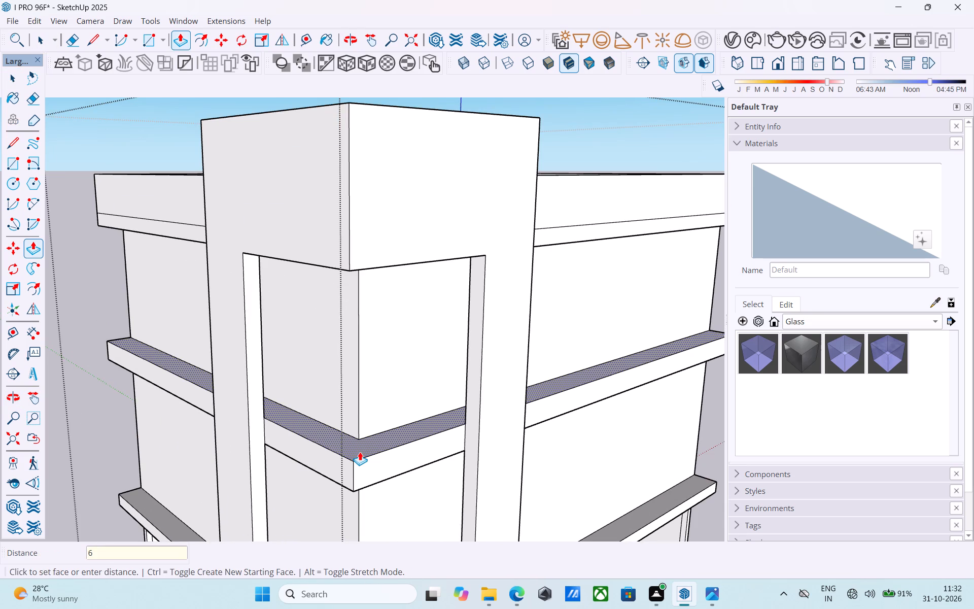
pyautogui.press('Return')
pyautogui.press('space')
# Extend the underside of the ledge below the top storey downward by 6".
pyautogui.scroll(-4, 360, 437)
pyautogui.keyDown('shift'); pyautogui.moveTo(360, 437); pyautogui.dragTo(349, 256, button='middle'); pyautogui.keyUp('shift')
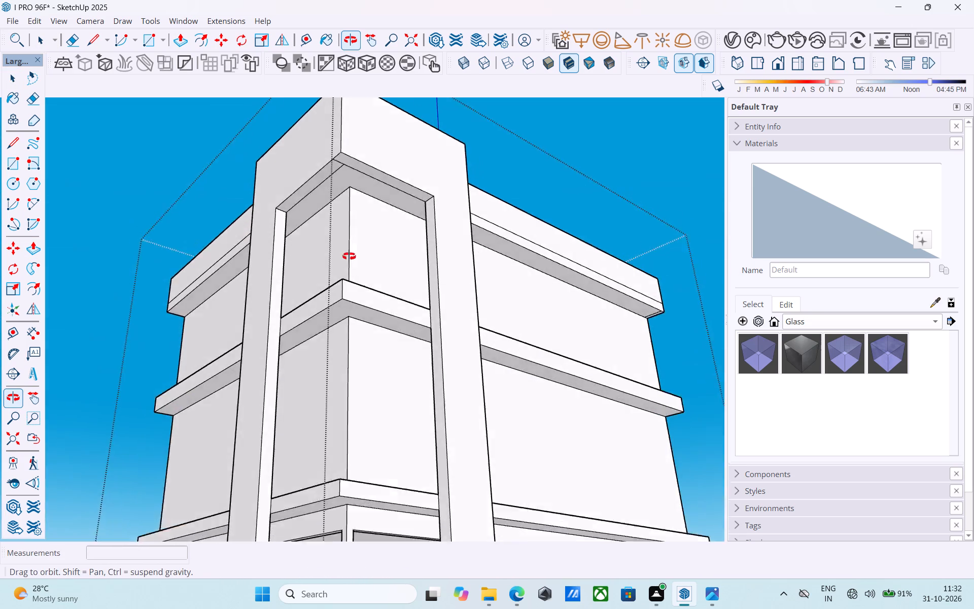
pyautogui.keyDown('shift'); pyautogui.moveTo(349, 256); pyautogui.dragTo(349, 242, button='middle'); pyautogui.keyUp('shift')
pyautogui.scroll(4, 334, 288)
pyautogui.click(341, 261)
pyautogui.press('p')
pyautogui.click(341, 261)
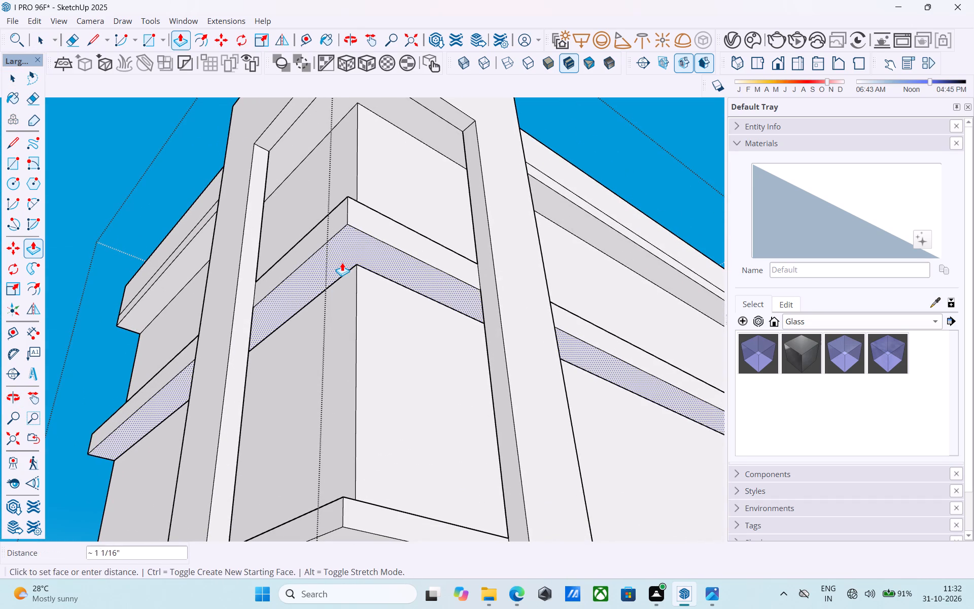
pyautogui.press('6')
pyautogui.hotkey('shift', '"')
pyautogui.press('Return')
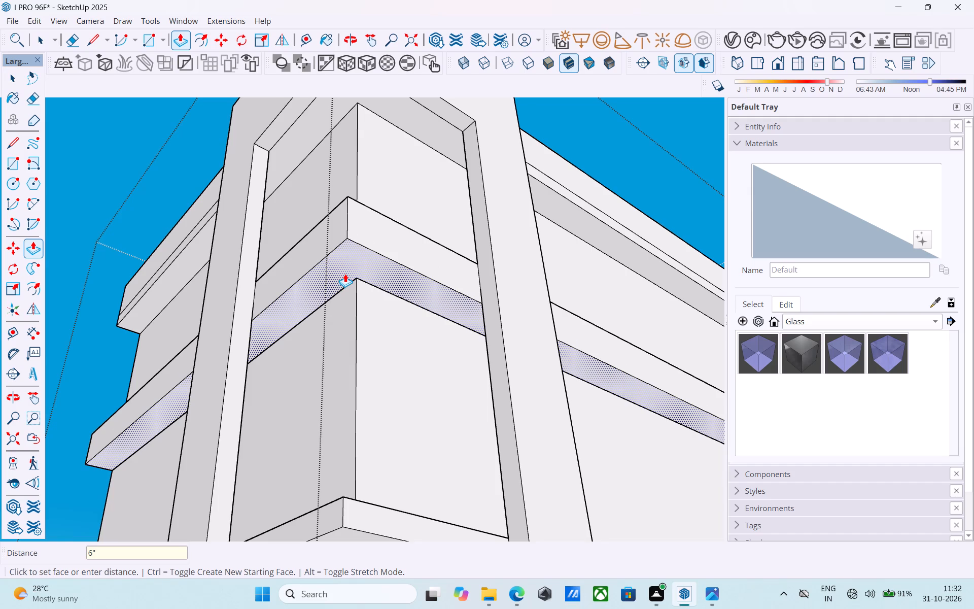
pyautogui.press('space')
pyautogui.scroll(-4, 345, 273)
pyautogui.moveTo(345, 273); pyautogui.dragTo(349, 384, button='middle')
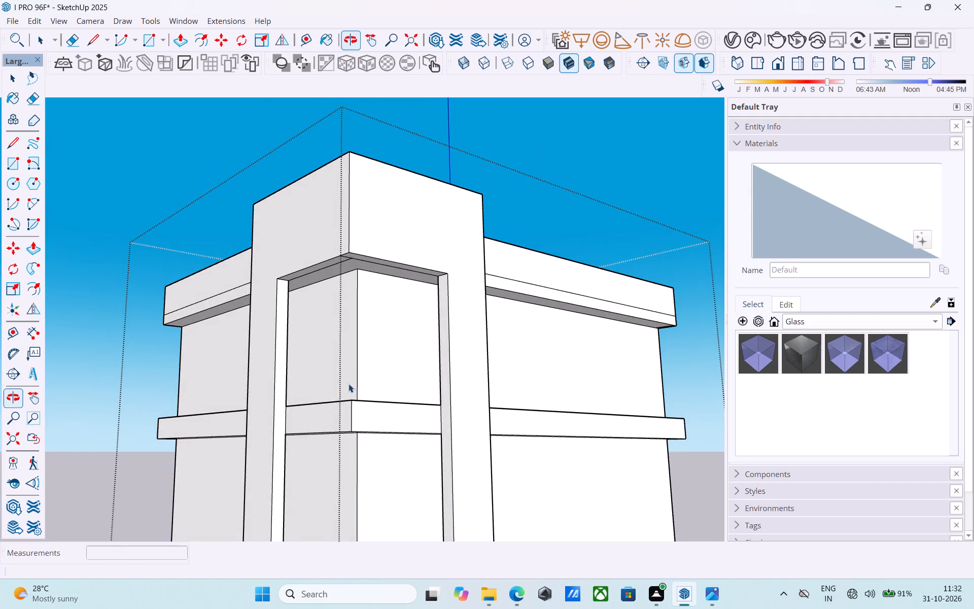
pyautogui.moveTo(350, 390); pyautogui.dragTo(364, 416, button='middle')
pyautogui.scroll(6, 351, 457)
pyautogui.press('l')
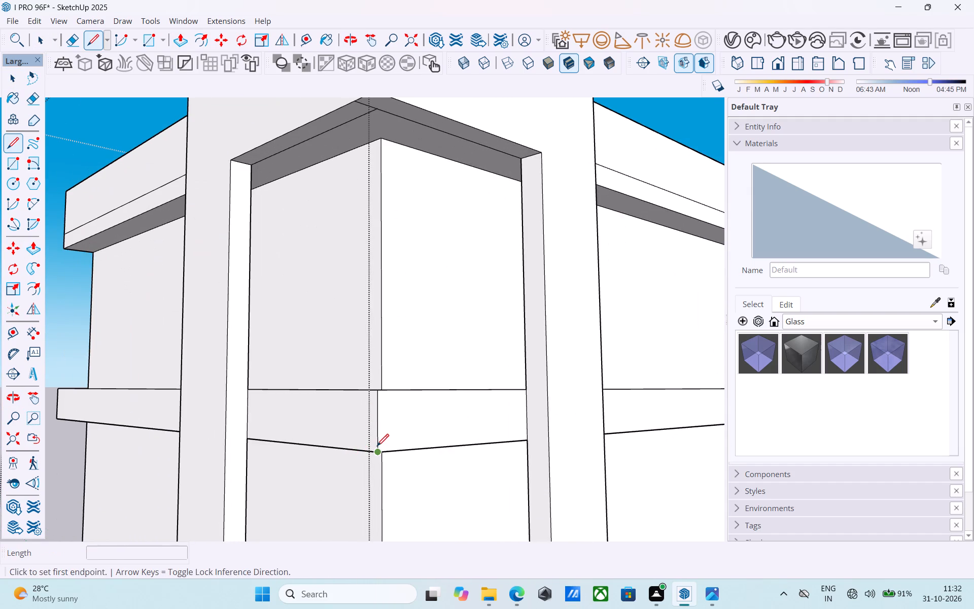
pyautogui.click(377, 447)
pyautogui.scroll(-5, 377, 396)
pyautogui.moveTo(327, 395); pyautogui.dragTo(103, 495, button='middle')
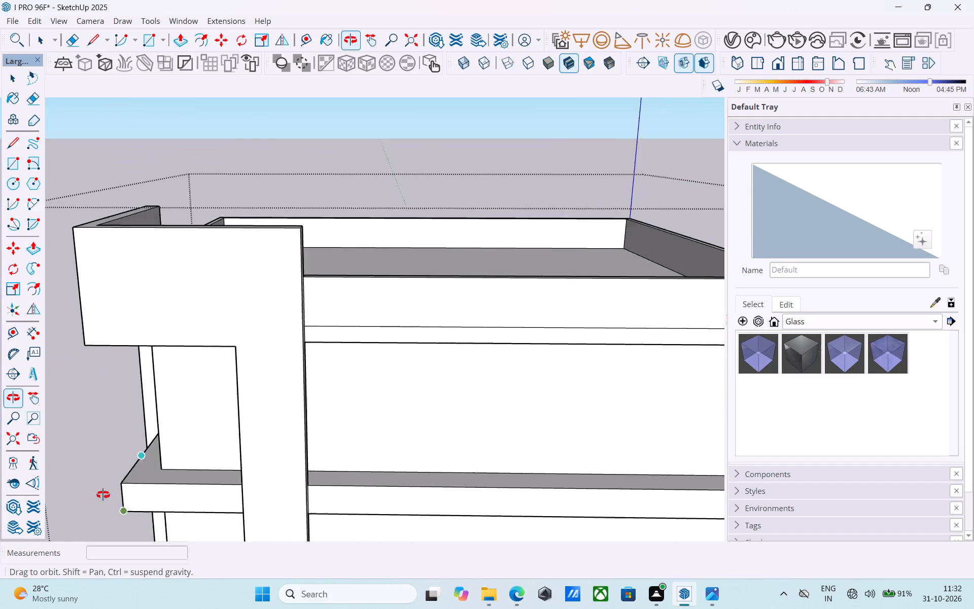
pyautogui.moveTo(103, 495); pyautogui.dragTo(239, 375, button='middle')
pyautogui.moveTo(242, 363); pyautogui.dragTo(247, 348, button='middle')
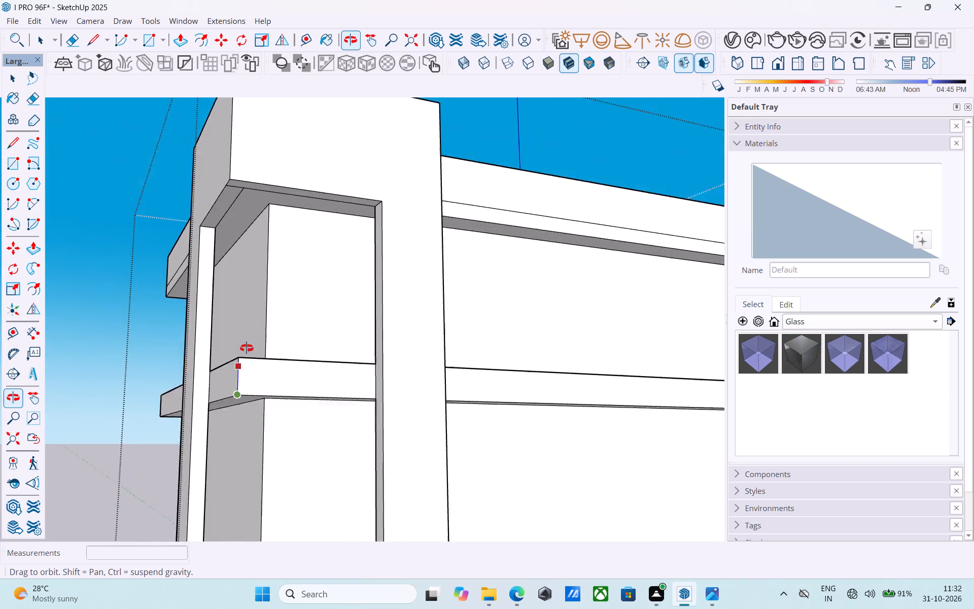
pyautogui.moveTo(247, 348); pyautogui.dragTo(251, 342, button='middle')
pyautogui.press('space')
# Copy the horizontal edge line running around all four outer faces of the roof parapet 1' upward.
pyautogui.moveTo(339, 265); pyautogui.dragTo(336, 445, button='middle')
pyautogui.keyDown('shift'); pyautogui.moveTo(368, 430); pyautogui.dragTo(319, 419, button='middle'); pyautogui.keyUp('shift')
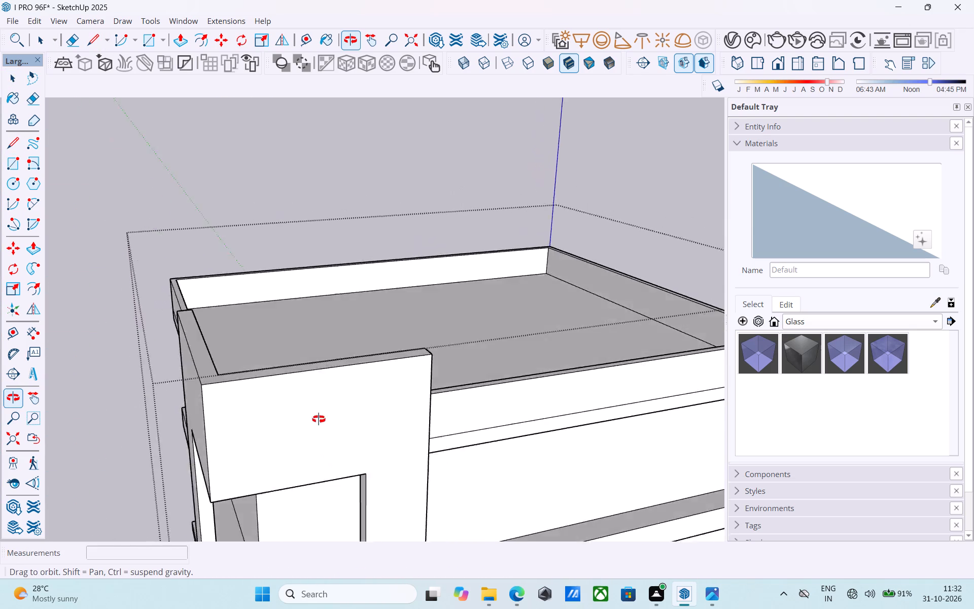
pyautogui.keyDown('shift'); pyautogui.moveTo(319, 419); pyautogui.dragTo(172, 393, button='middle'); pyautogui.keyUp('shift')
pyautogui.scroll(4, 280, 424)
pyautogui.click(294, 379)
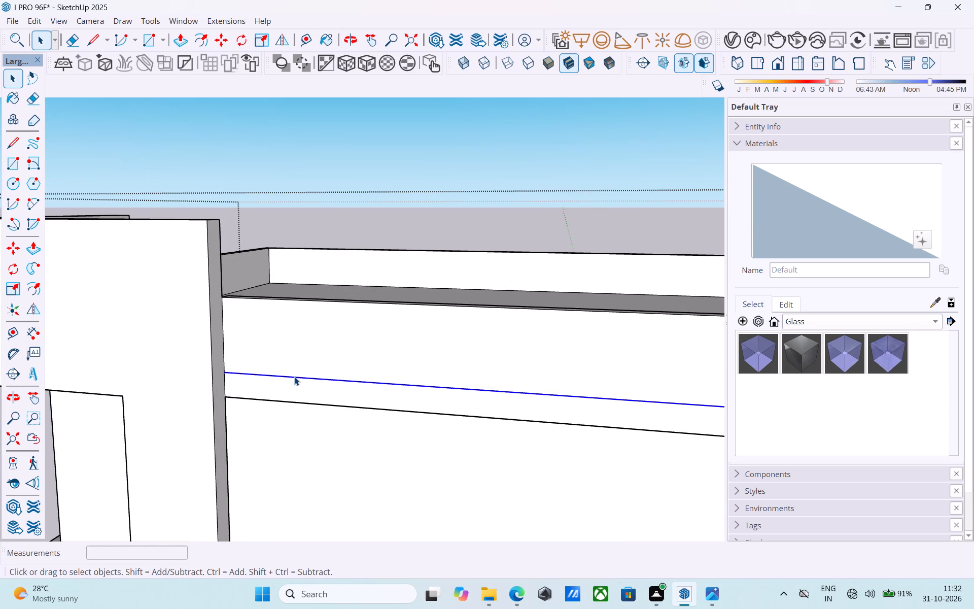
pyautogui.scroll(-6, 294, 377)
pyautogui.moveTo(392, 379); pyautogui.dragTo(185, 384, button='middle')
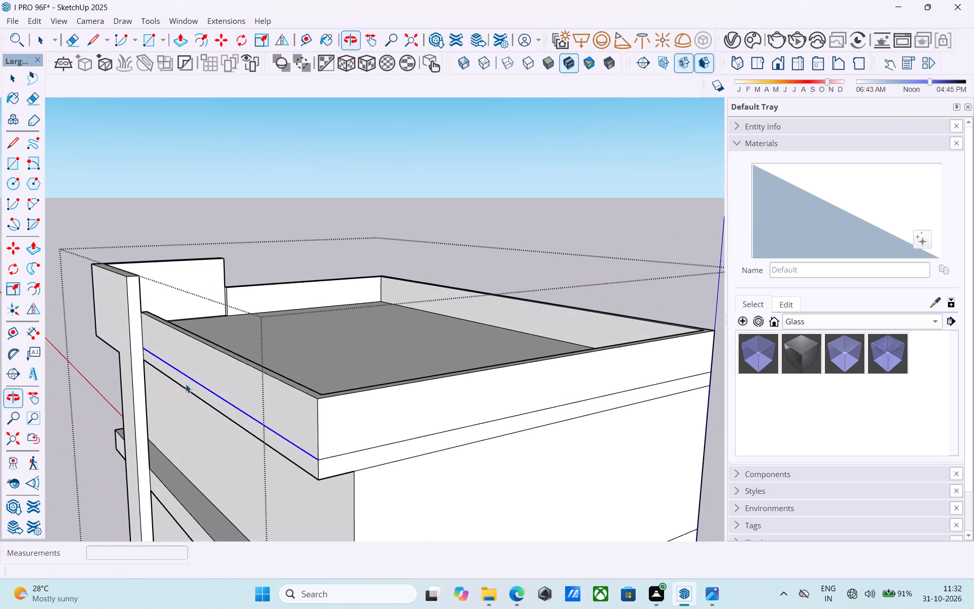
pyautogui.keyDown('shift'); pyautogui.click(325, 457); pyautogui.keyUp('shift')
pyautogui.scroll(-5, 323, 455)
pyautogui.scroll(7, 322, 453)
pyautogui.keyDown('shift'); pyautogui.click(323, 447); pyautogui.keyUp('shift')
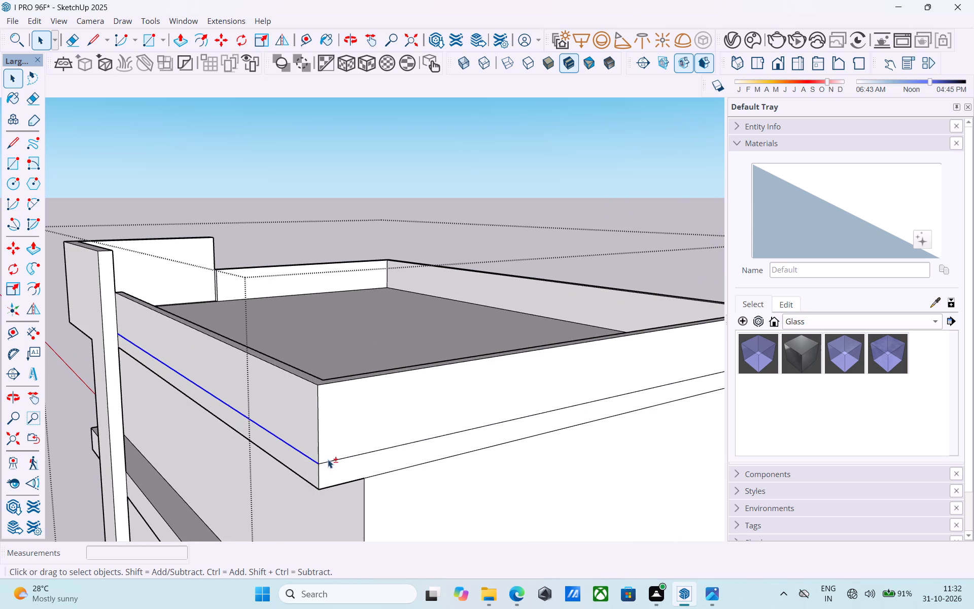
pyautogui.keyDown('shift'); pyautogui.click(328, 462); pyautogui.keyUp('shift')
pyautogui.scroll(-9, 325, 459)
pyautogui.moveTo(429, 460); pyautogui.dragTo(42, 449, button='middle')
pyautogui.scroll(5, 321, 466)
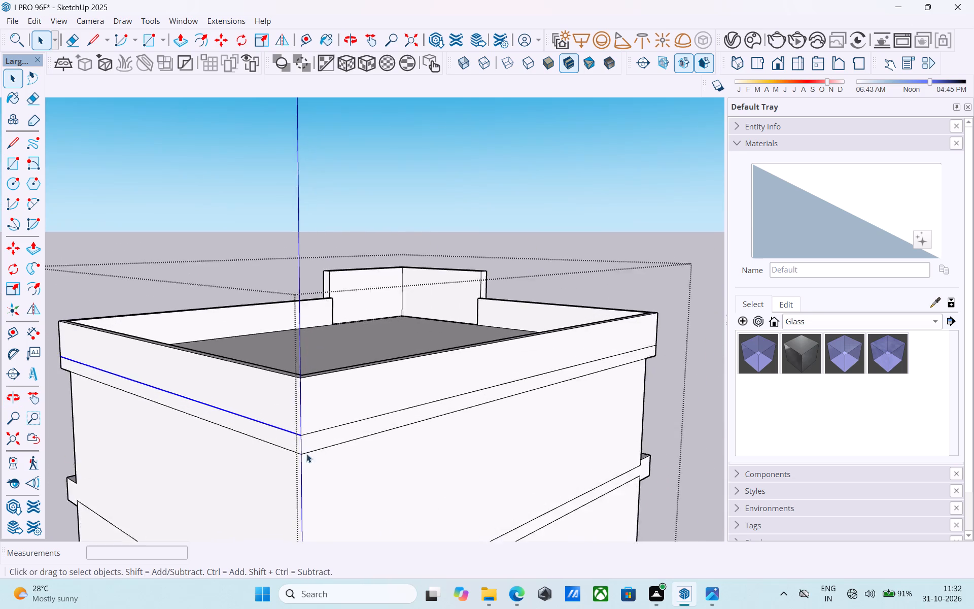
pyautogui.scroll(6, 306, 454)
pyautogui.keyDown('shift'); pyautogui.click(311, 424); pyautogui.keyUp('shift')
pyautogui.keyDown('shift'); pyautogui.scroll(-9, 312, 423); pyautogui.keyUp('shift')
pyautogui.moveTo(460, 442); pyautogui.dragTo(184, 441, button='middle')
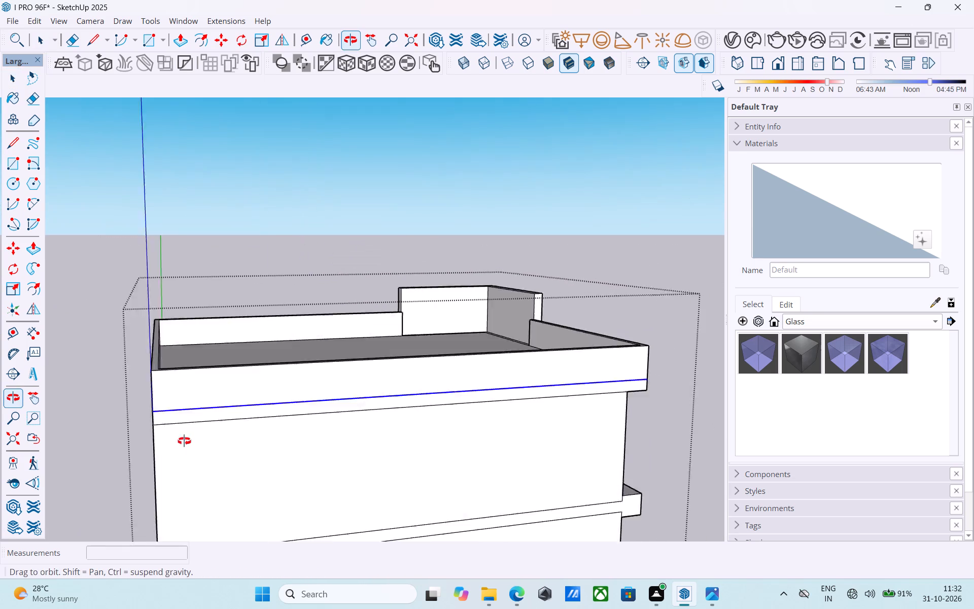
pyautogui.moveTo(184, 441); pyautogui.dragTo(111, 434, button='middle')
pyautogui.moveTo(381, 447); pyautogui.dragTo(211, 410, button='middle')
pyautogui.scroll(8, 315, 419)
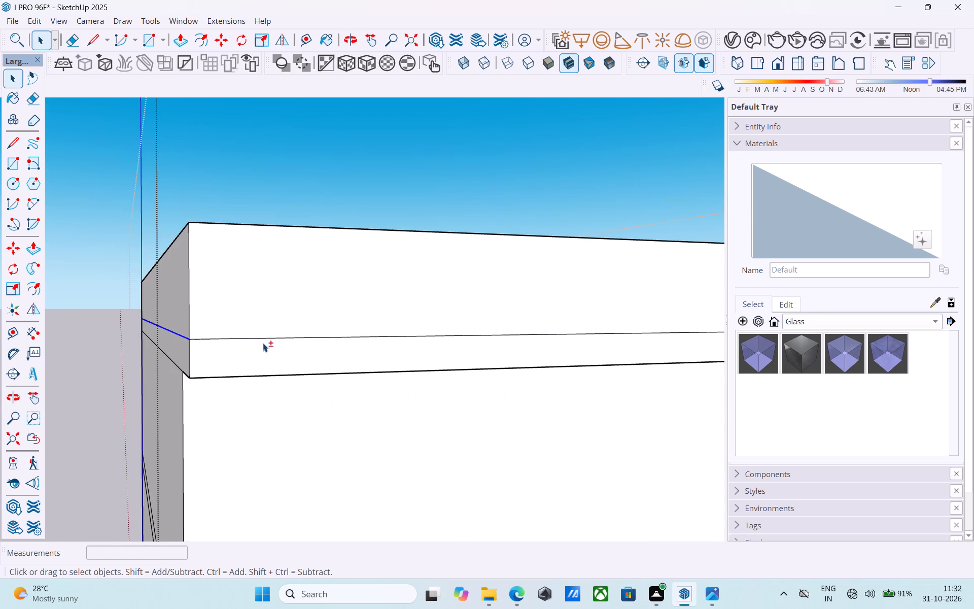
pyautogui.keyDown('shift'); pyautogui.click(262, 339); pyautogui.keyUp('shift')
pyautogui.keyDown('shift'); pyautogui.scroll(-9, 262, 339); pyautogui.keyUp('shift')
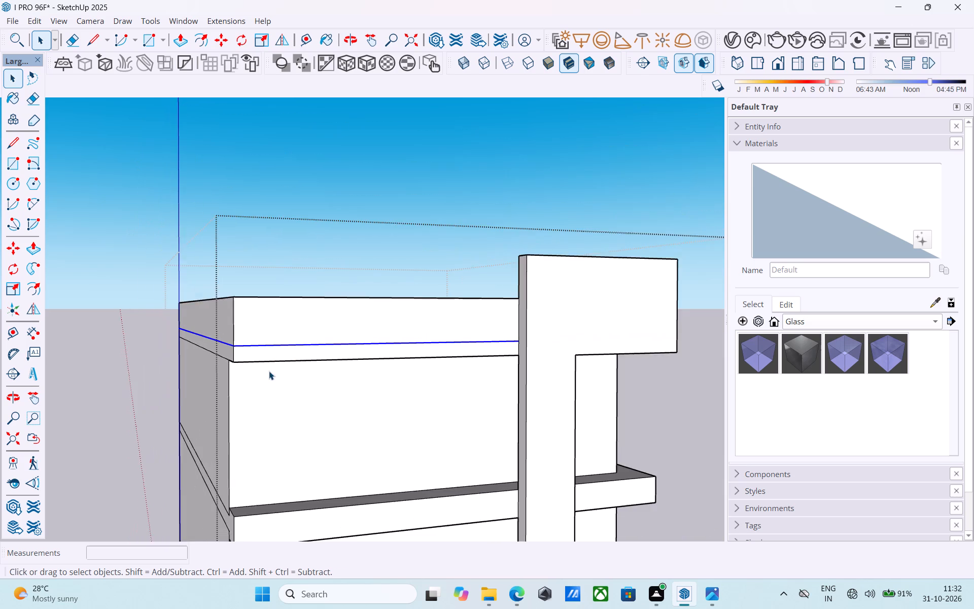
pyautogui.moveTo(269, 371); pyautogui.dragTo(572, 382, button='middle')
pyautogui.moveTo(314, 385); pyautogui.dragTo(742, 378, button='middle')
pyautogui.moveTo(388, 375); pyautogui.dragTo(676, 409, button='middle')
pyautogui.moveTo(272, 410); pyautogui.dragTo(276, 408, button='middle')
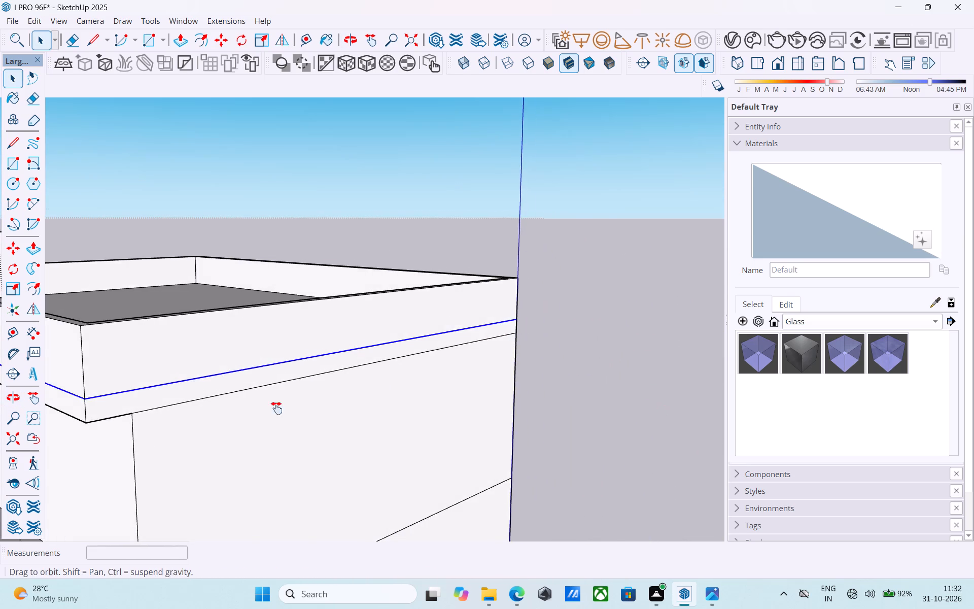
pyautogui.moveTo(276, 408); pyautogui.dragTo(583, 391, button='middle')
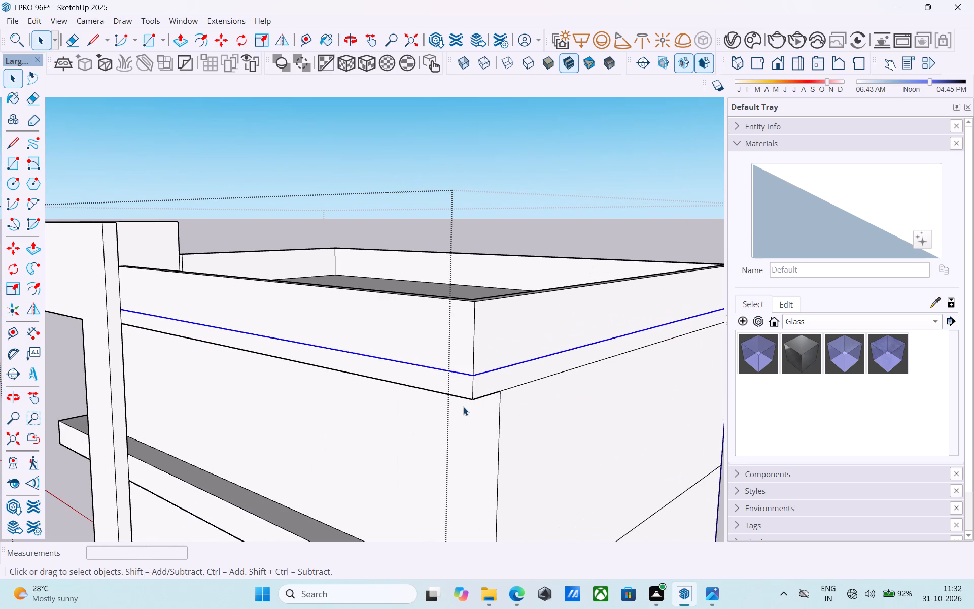
pyautogui.press('m')
pyautogui.click(471, 401)
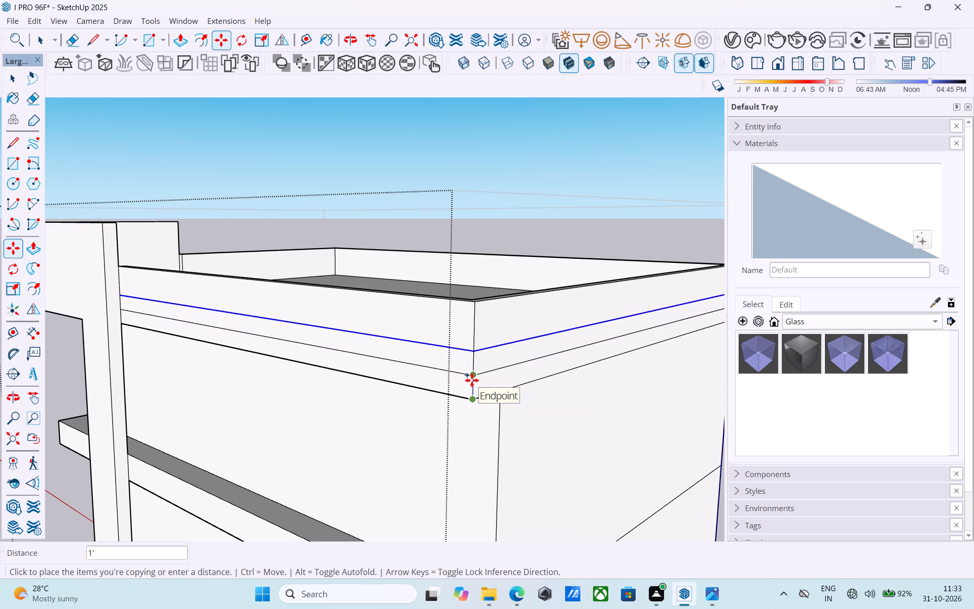
pyautogui.click(472, 380)
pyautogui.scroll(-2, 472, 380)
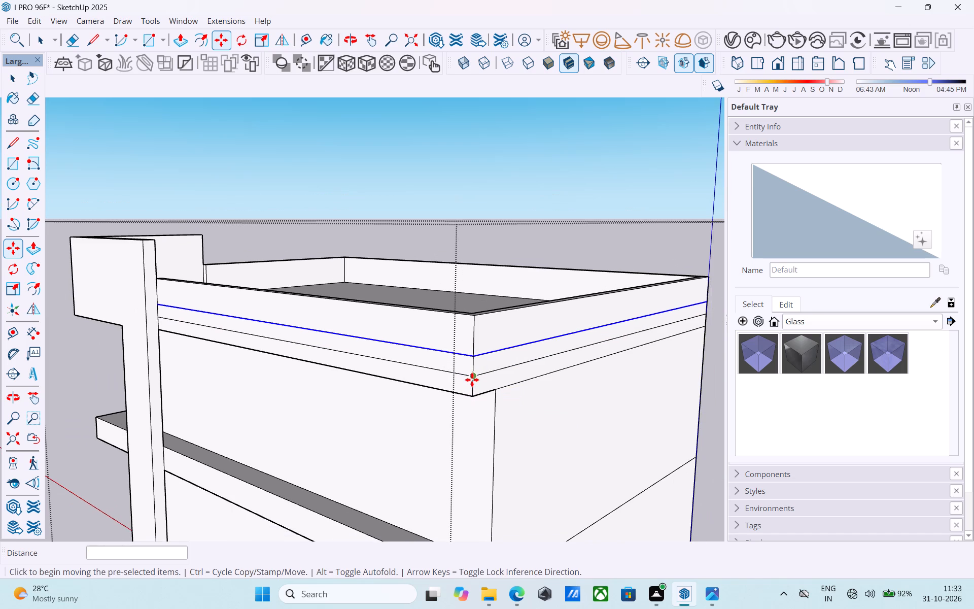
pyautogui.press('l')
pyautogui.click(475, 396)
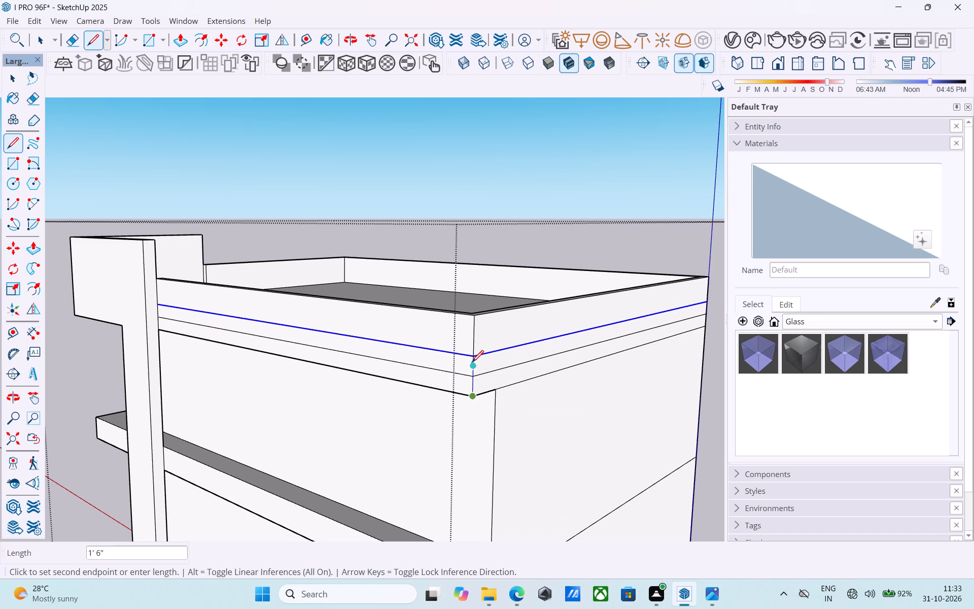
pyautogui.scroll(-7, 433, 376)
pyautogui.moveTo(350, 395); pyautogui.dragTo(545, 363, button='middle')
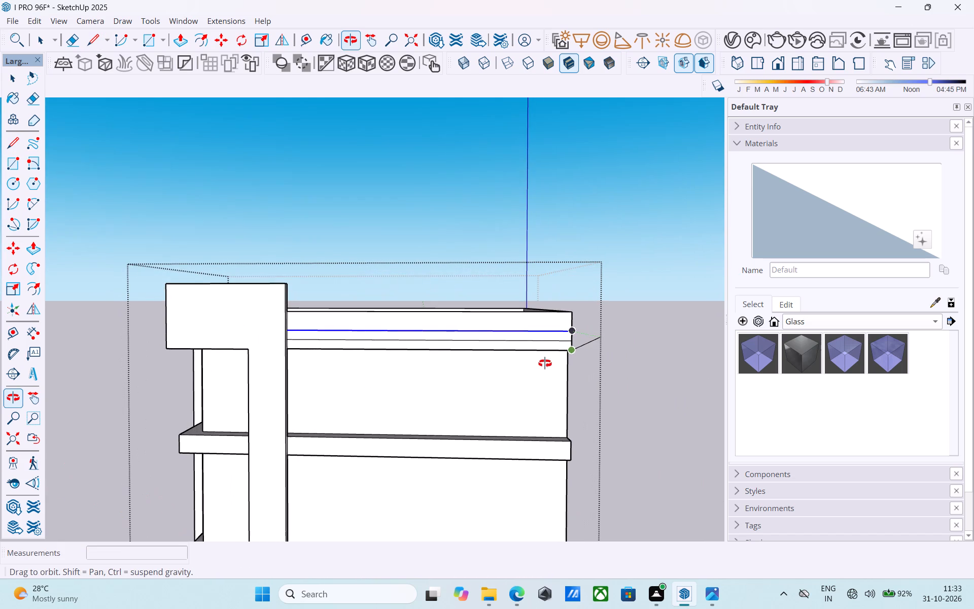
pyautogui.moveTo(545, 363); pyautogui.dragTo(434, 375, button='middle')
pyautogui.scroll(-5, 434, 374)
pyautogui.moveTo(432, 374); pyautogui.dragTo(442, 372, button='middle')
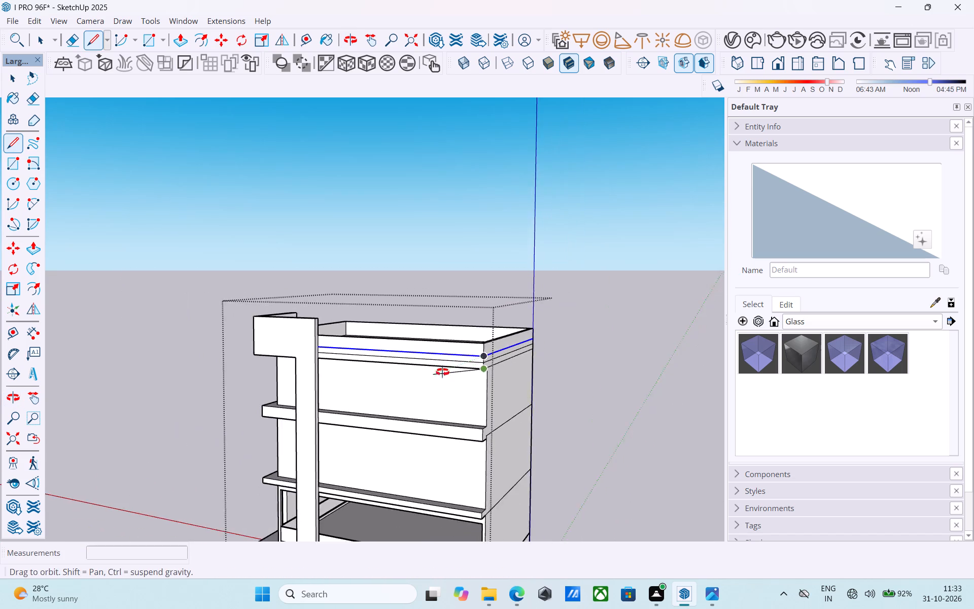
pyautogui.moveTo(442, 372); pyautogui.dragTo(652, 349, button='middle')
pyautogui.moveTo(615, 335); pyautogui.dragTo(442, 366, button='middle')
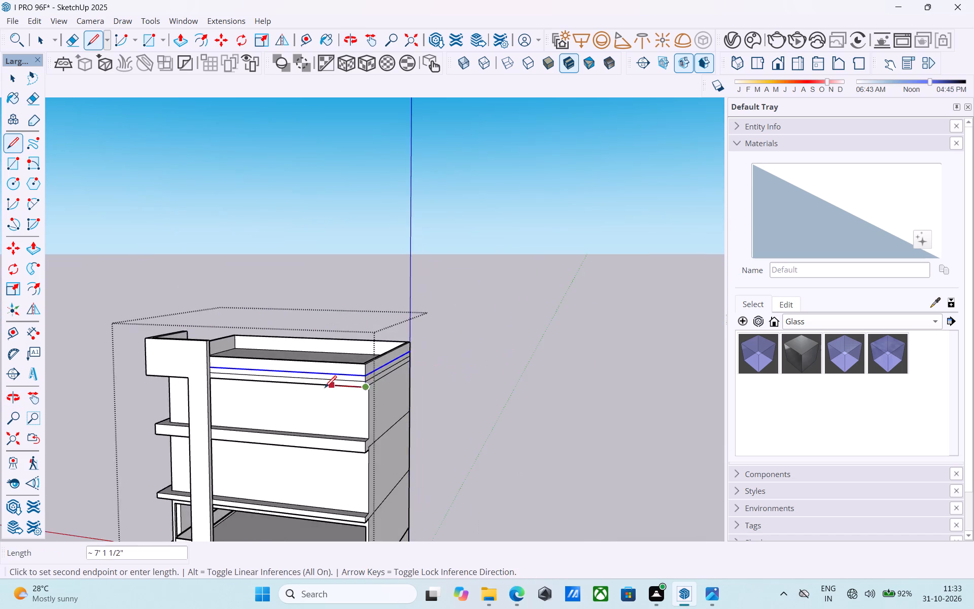
# Erase the original lower horizontal line from three outer faces of the roof parapet, leaving out one face beside the corner frame.
pyautogui.scroll(12, 325, 389)
pyautogui.press('e')
pyautogui.moveTo(352, 359); pyautogui.dragTo(349, 352)
pyautogui.moveTo(482, 364); pyautogui.dragTo(416, 367, button='middle')
pyautogui.click(420, 363)
pyautogui.scroll(-4, 569, 346)
pyautogui.moveTo(590, 353); pyautogui.dragTo(134, 380, button='middle')
pyautogui.scroll(4, 373, 403)
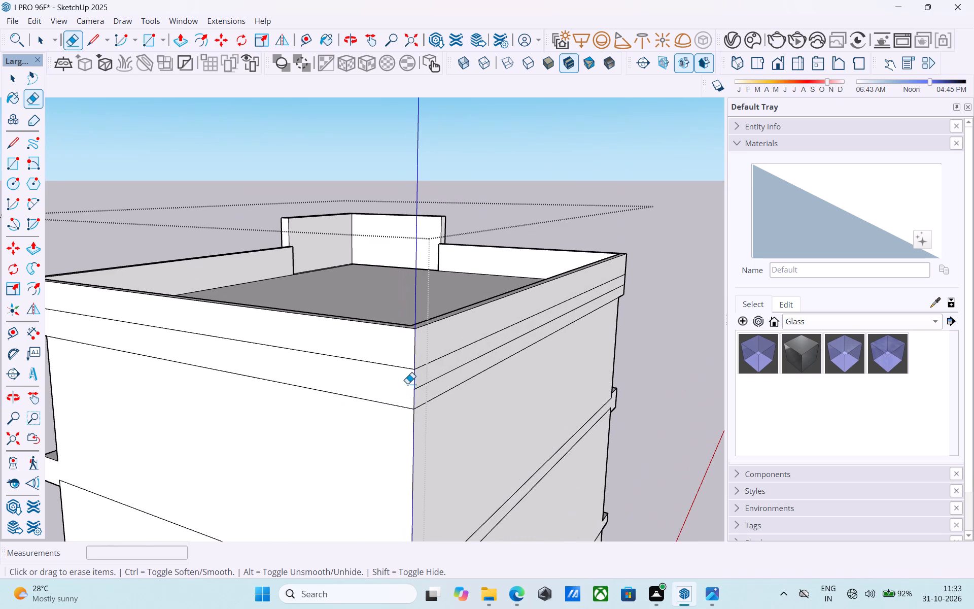
pyautogui.click(426, 379)
# Erase the stray short edge on the underside of the roof parapet's overhang near its outer corner.
pyautogui.scroll(-4, 429, 381)
pyautogui.moveTo(429, 381); pyautogui.dragTo(686, 382, button='middle')
pyautogui.moveTo(384, 382); pyautogui.dragTo(628, 383, button='middle')
pyautogui.moveTo(435, 377); pyautogui.dragTo(437, 377, button='middle')
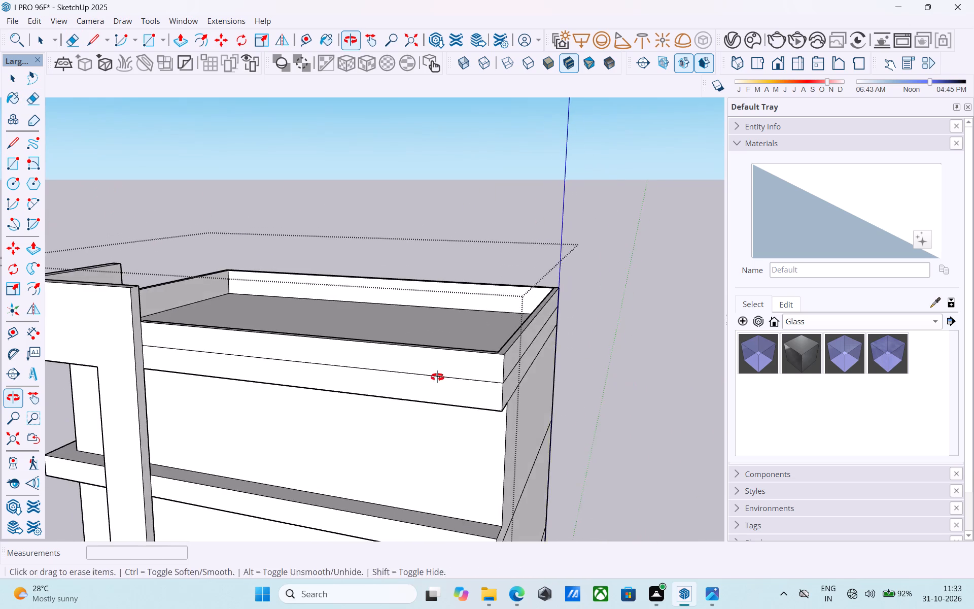
pyautogui.moveTo(437, 377); pyautogui.dragTo(688, 218, button='middle')
pyautogui.scroll(11, 701, 356)
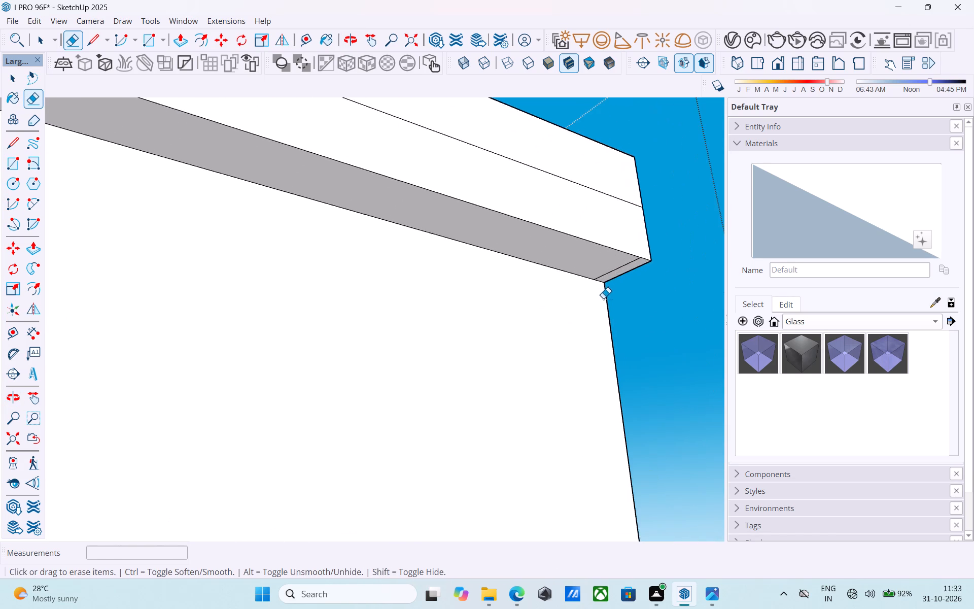
pyautogui.scroll(7, 604, 296)
pyautogui.moveTo(608, 254); pyautogui.dragTo(603, 252)
pyautogui.scroll(-6, 593, 266)
pyautogui.scroll(1, 590, 270)
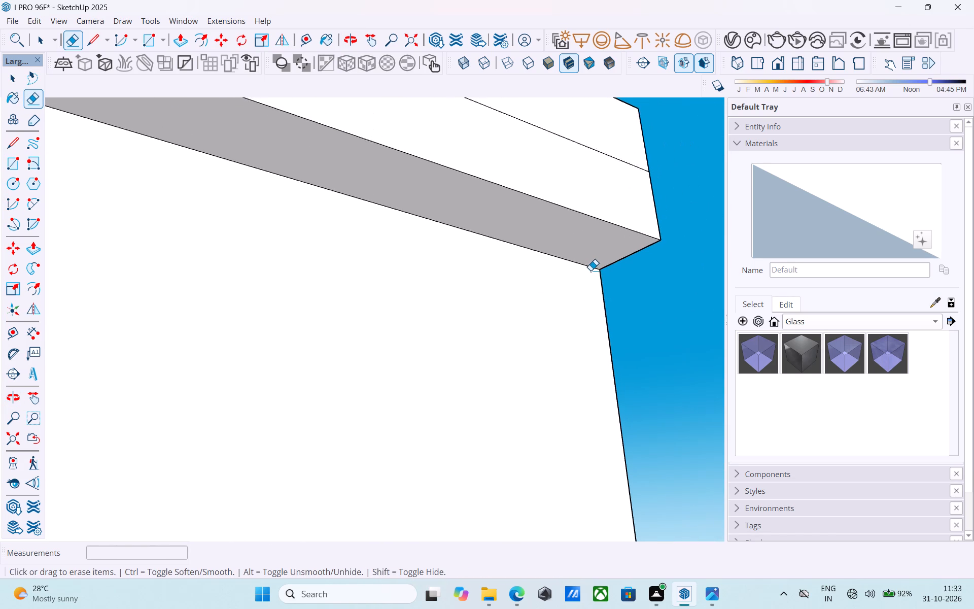
pyautogui.scroll(-1, 590, 276)
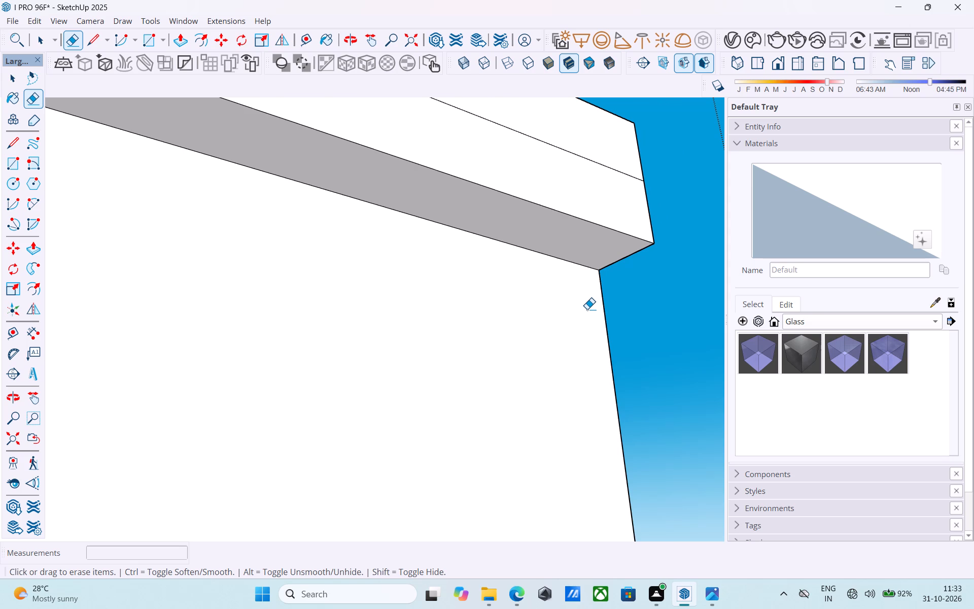
pyautogui.scroll(-14, 587, 309)
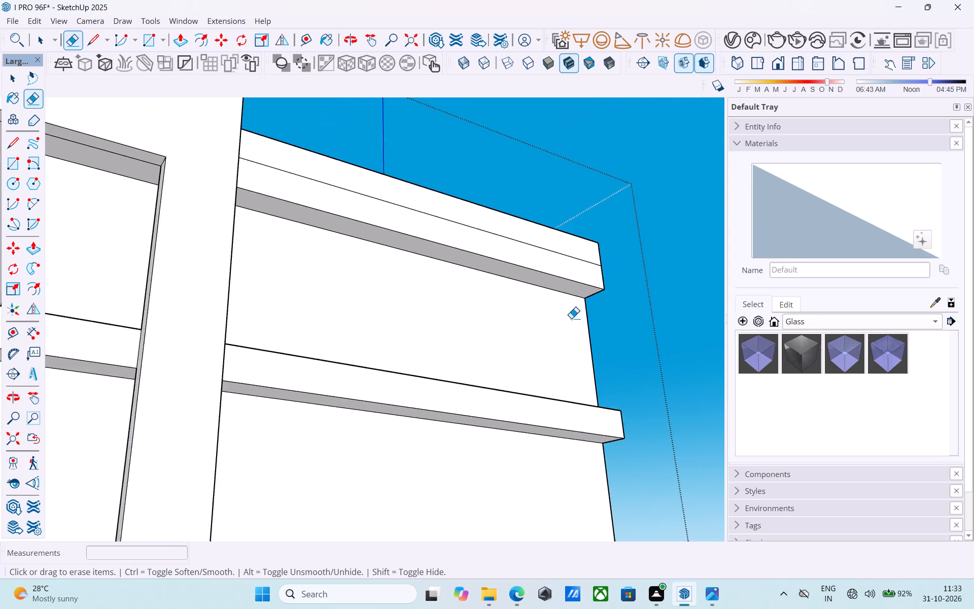
pyautogui.scroll(-6, 571, 318)
pyautogui.press('space')
# Examine the corner frame, roof parapet and storey ledges around the building from several viewpoints.
pyautogui.moveTo(581, 322); pyautogui.dragTo(700, 353, button='middle')
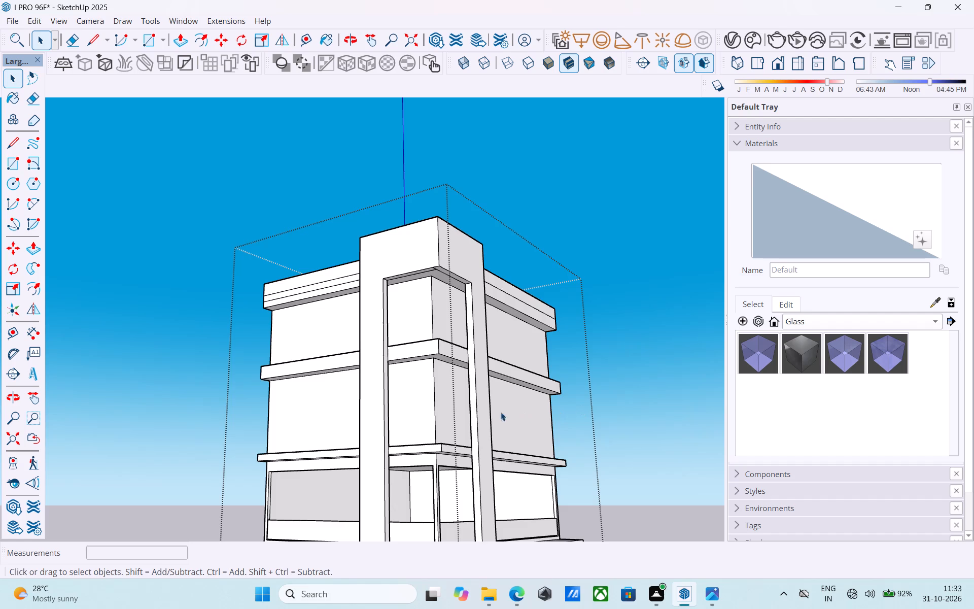
pyautogui.keyDown('shift'); pyautogui.moveTo(497, 413); pyautogui.dragTo(471, 371, button='middle'); pyautogui.keyUp('shift')
pyautogui.scroll(4, 398, 365)
pyautogui.moveTo(404, 311); pyautogui.dragTo(415, 299, button='middle')
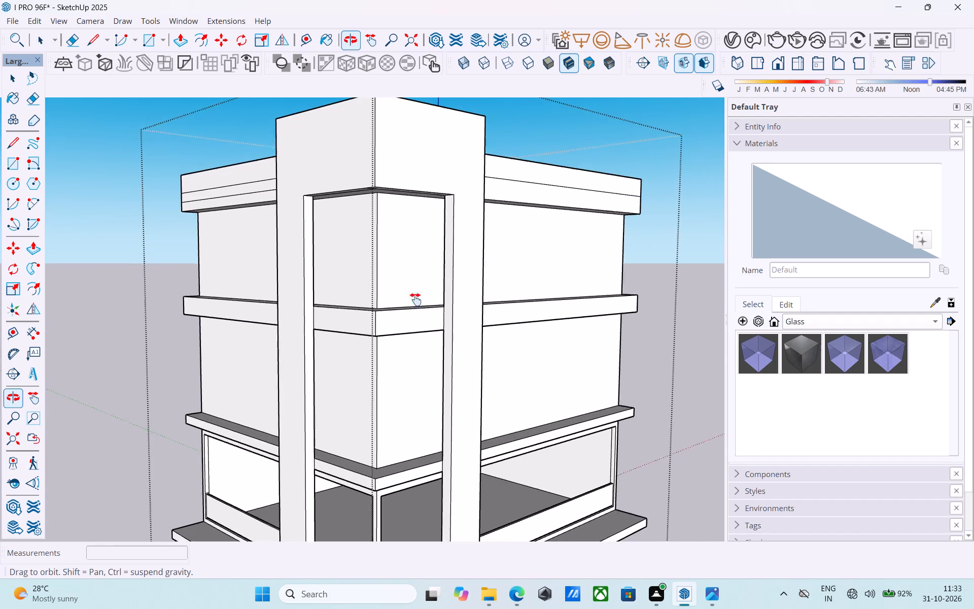
pyautogui.moveTo(415, 299); pyautogui.dragTo(433, 313, button='middle')
pyautogui.scroll(4, 426, 347)
pyautogui.scroll(-4, 427, 348)
pyautogui.moveTo(427, 348); pyautogui.dragTo(435, 384, button='middle')
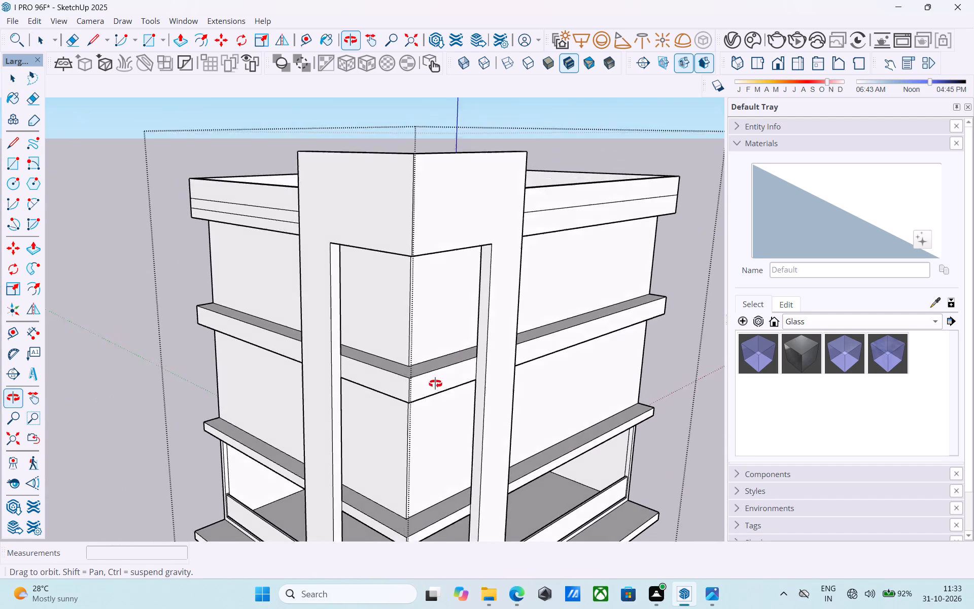
pyautogui.moveTo(435, 384); pyautogui.dragTo(439, 452, button='middle')
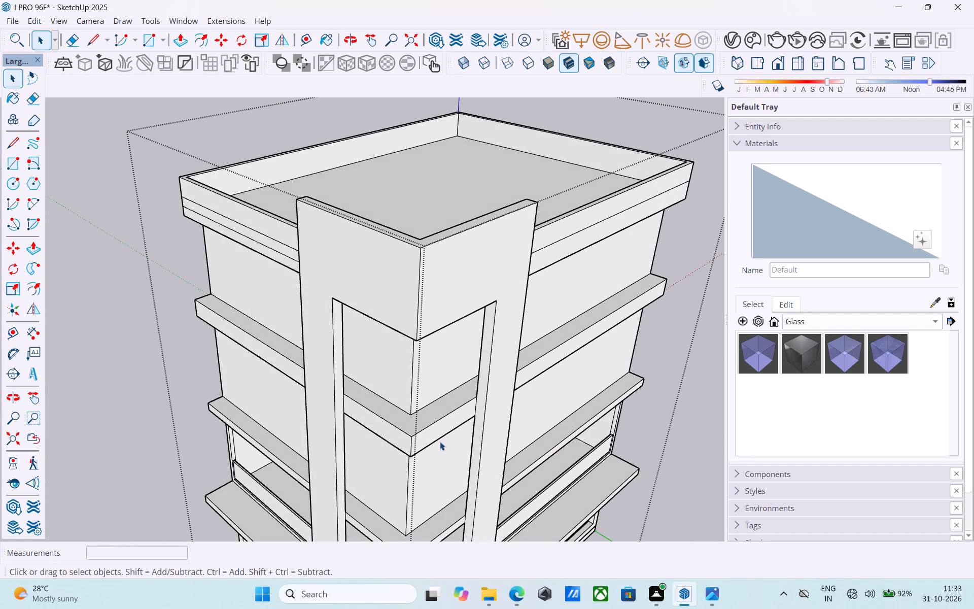
pyautogui.moveTo(440, 442); pyautogui.dragTo(435, 432, button='middle')
pyautogui.middleClick(435, 432)
pyautogui.scroll(5, 435, 431)
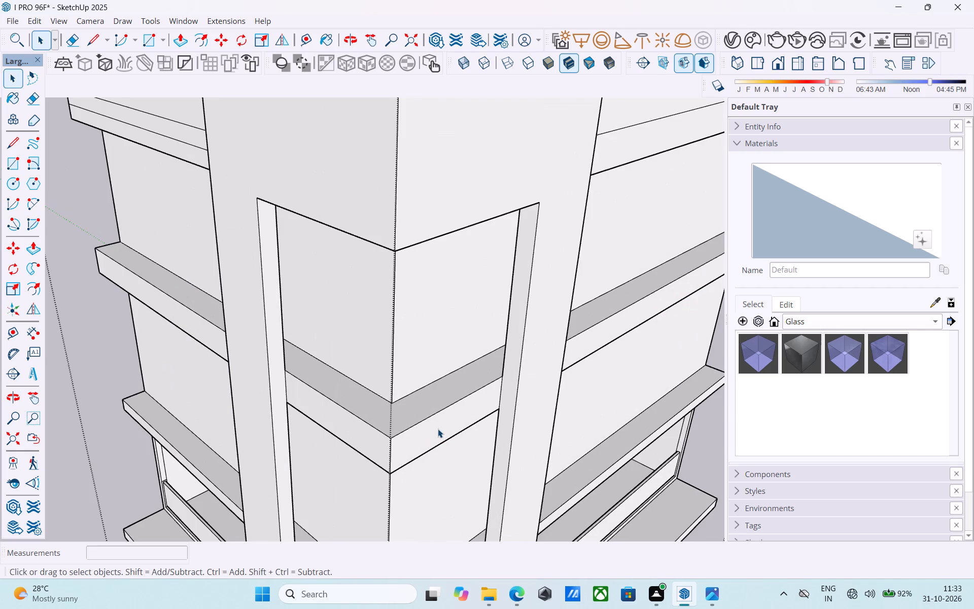
pyautogui.scroll(-5, 375, 422)
pyautogui.moveTo(348, 410); pyautogui.dragTo(398, 387, button='middle')
pyautogui.scroll(-6, 377, 397)
pyautogui.moveTo(319, 387); pyautogui.dragTo(470, 400, button='middle')
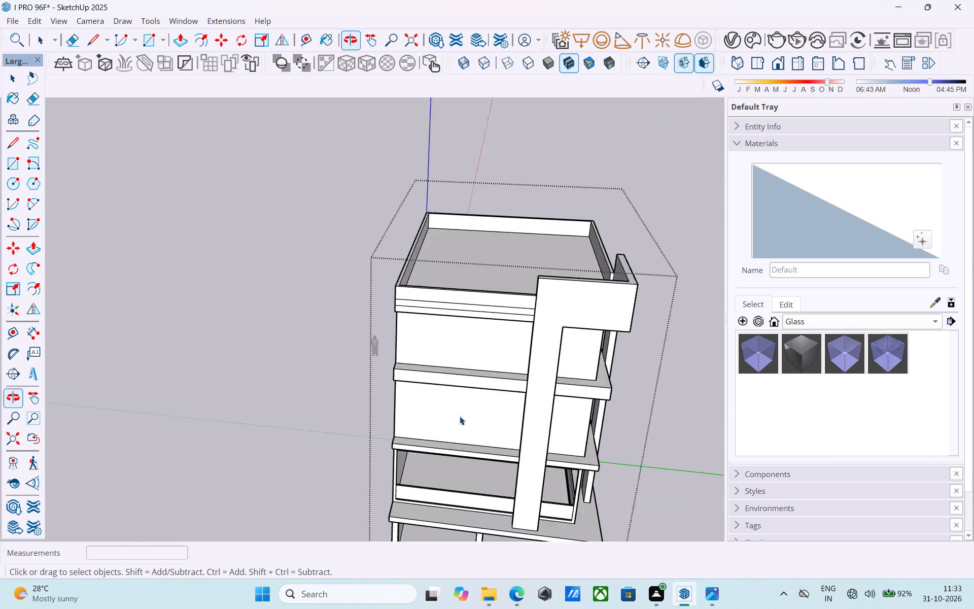
pyautogui.scroll(9, 459, 416)
pyautogui.scroll(-8, 473, 379)
pyautogui.keyDown('shift'); pyautogui.moveTo(509, 391); pyautogui.dragTo(408, 388, button='middle'); pyautogui.keyUp('shift')
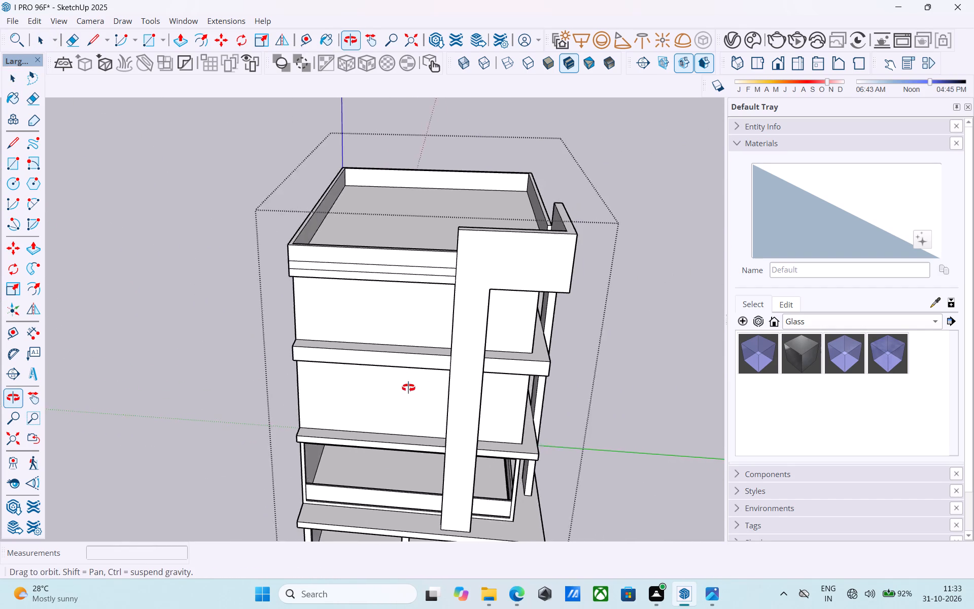
pyautogui.keyDown('shift'); pyautogui.moveTo(408, 388); pyautogui.dragTo(557, 403, button='middle'); pyautogui.keyUp('shift')
pyautogui.keyDown('shift'); pyautogui.moveTo(586, 394); pyautogui.dragTo(525, 433, button='middle'); pyautogui.keyUp('shift')
# Draw a short vertical edge at the wall corner where the end of the ledge below the top storey meets the plain wall.
pyautogui.scroll(6, 514, 428)
pyautogui.keyDown('shift'); pyautogui.moveTo(437, 414); pyautogui.dragTo(477, 416, button='middle'); pyautogui.keyUp('shift')
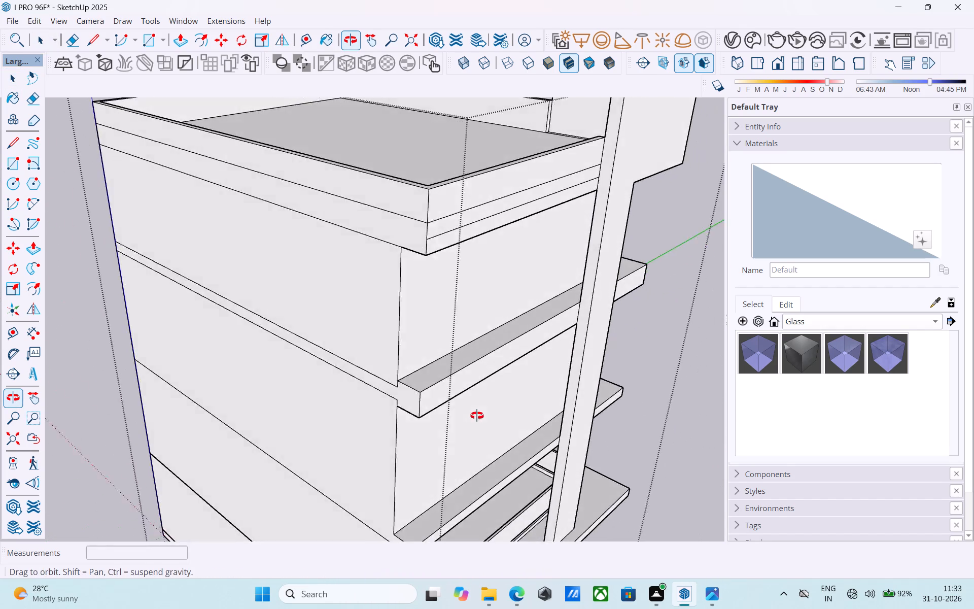
pyautogui.keyDown('shift'); pyautogui.moveTo(477, 416); pyautogui.dragTo(504, 410, button='middle'); pyautogui.keyUp('shift')
pyautogui.keyDown('shift'); pyautogui.moveTo(461, 401); pyautogui.dragTo(480, 417, button='middle'); pyautogui.keyUp('shift')
pyautogui.scroll(3, 473, 417)
pyautogui.moveTo(454, 409); pyautogui.dragTo(472, 409, button='middle')
pyautogui.keyDown('shift'); pyautogui.moveTo(439, 404); pyautogui.dragTo(469, 443, button='middle'); pyautogui.keyUp('shift')
pyautogui.press('l')
pyautogui.click(475, 432)
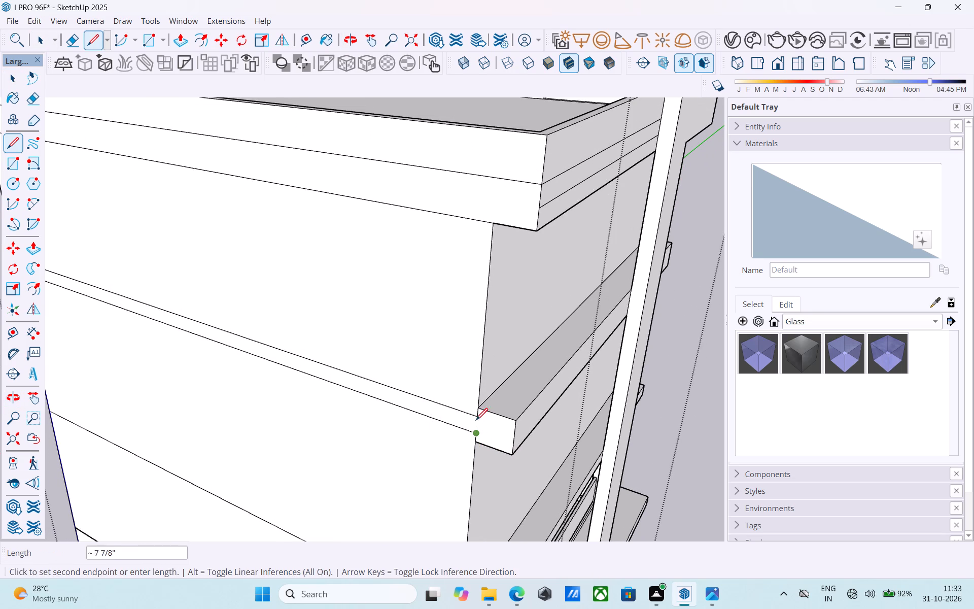
pyautogui.click(477, 415)
# Draw a 1' vertical edge at the same wall corner across the end of the next ledge down.
pyautogui.scroll(-12, 477, 415)
pyautogui.moveTo(543, 402); pyautogui.dragTo(149, 415, button='middle')
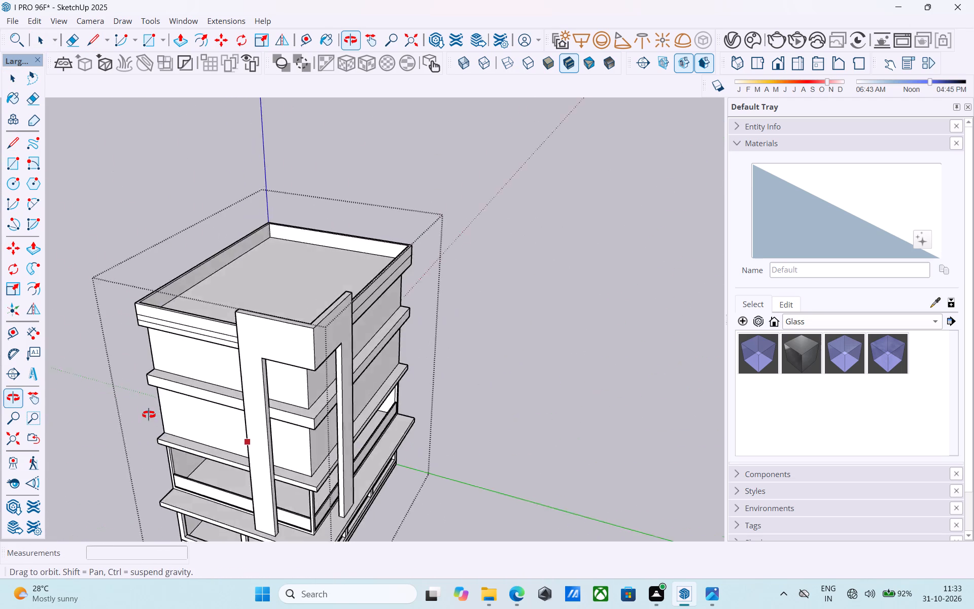
pyautogui.moveTo(149, 415); pyautogui.dragTo(510, 325, button='middle')
pyautogui.scroll(8, 476, 419)
pyautogui.scroll(2, 423, 447)
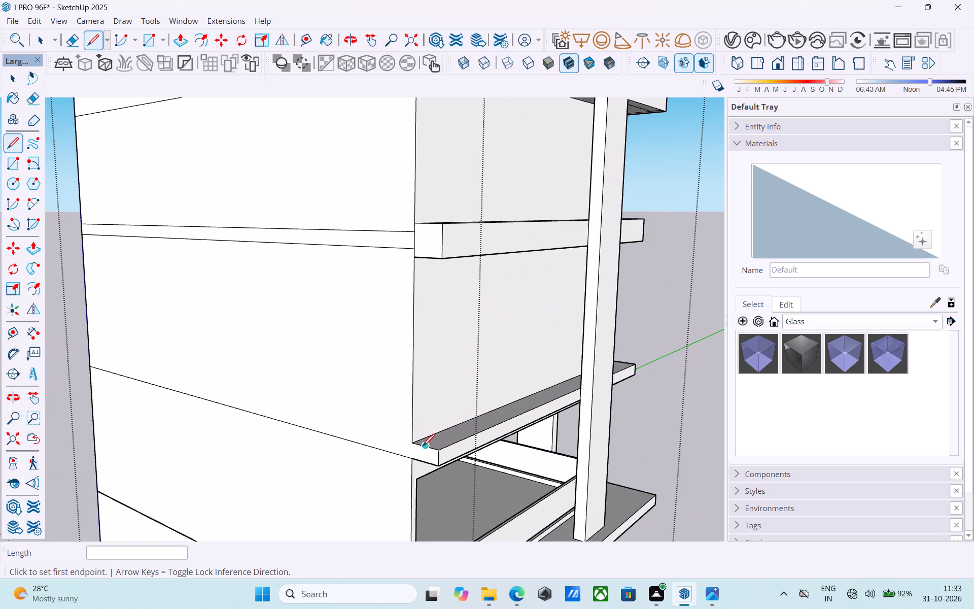
pyautogui.scroll(1, 423, 447)
pyautogui.click(407, 441)
pyautogui.click(406, 461)
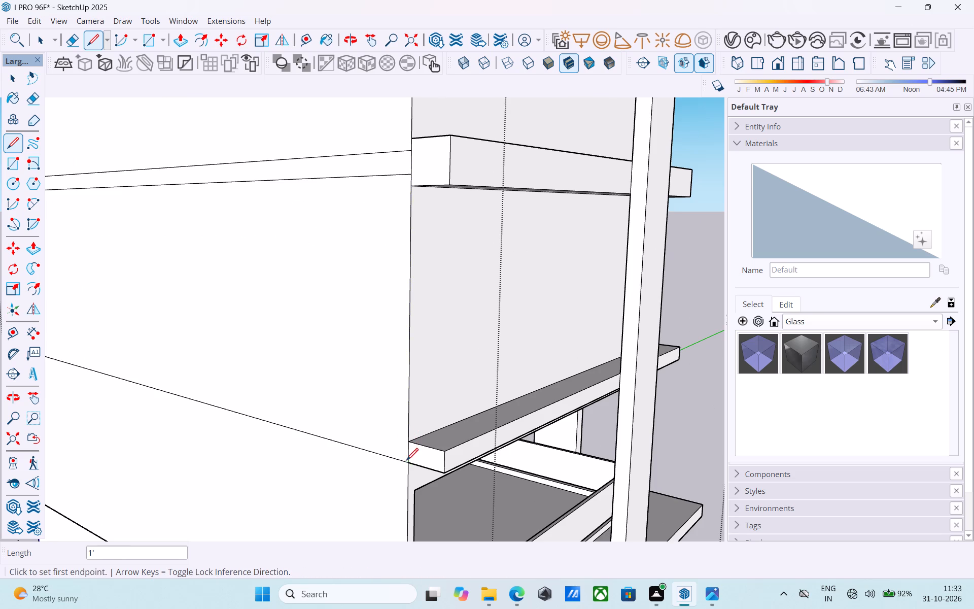
pyautogui.scroll(-10, 399, 397)
pyautogui.moveTo(533, 330); pyautogui.dragTo(71, 385, button='middle')
pyautogui.moveTo(401, 354); pyautogui.dragTo(257, 358, button='middle')
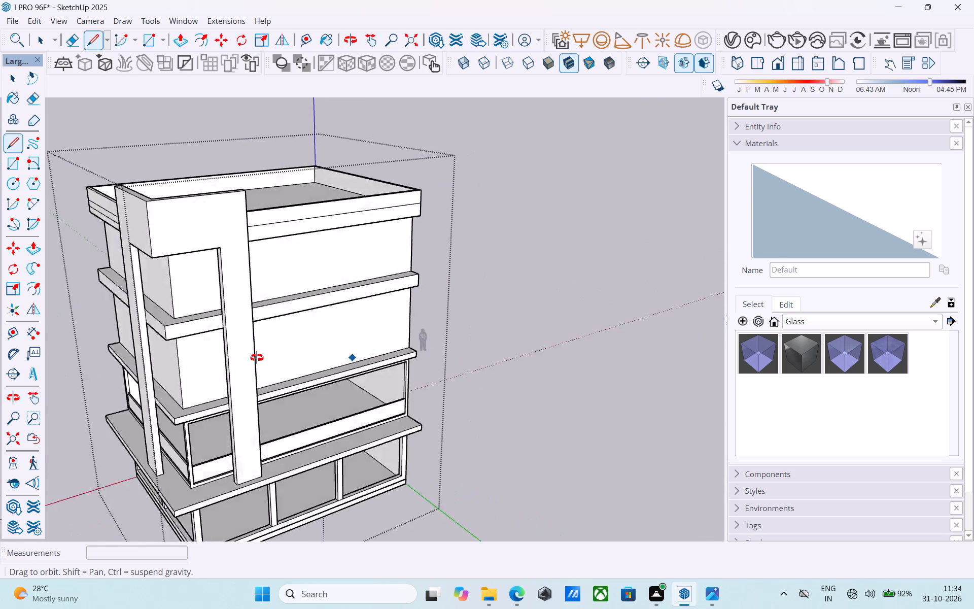
# Draw a vertical edge at the far-side wall corner where the end of the ledge below the top storey meets the plain wall.
pyautogui.moveTo(257, 358); pyautogui.dragTo(0, 368, button='middle')
pyautogui.scroll(4, 167, 323)
pyautogui.moveTo(171, 322); pyautogui.dragTo(235, 355, button='middle')
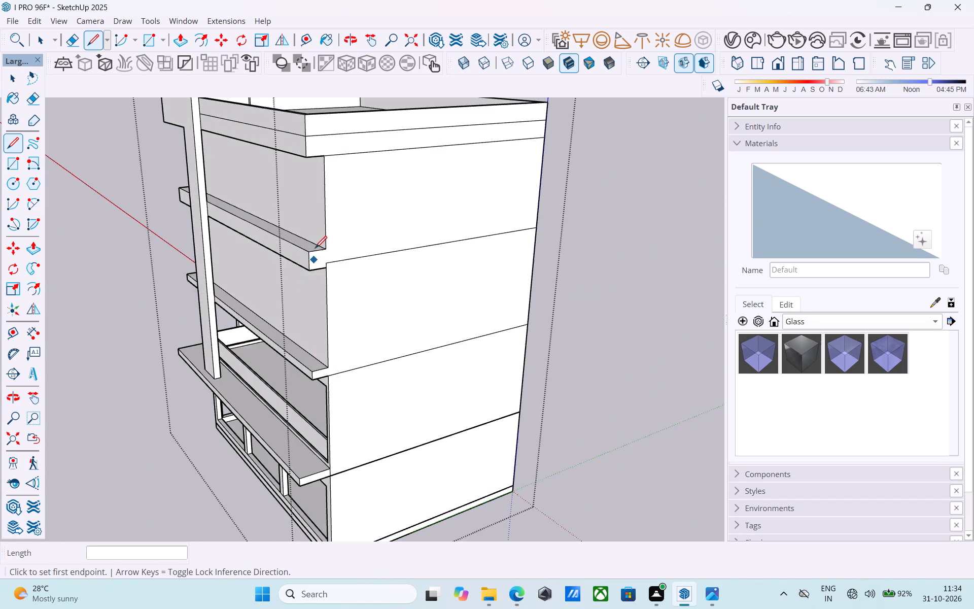
pyautogui.scroll(6, 316, 249)
pyautogui.click(325, 251)
pyautogui.click(329, 276)
# Draw a vertical edge at the same far-side wall corner across the end of the next ledge down.
pyautogui.scroll(-3, 347, 364)
pyautogui.keyDown('shift'); pyautogui.moveTo(351, 377); pyautogui.dragTo(344, 275, button='middle'); pyautogui.keyUp('shift')
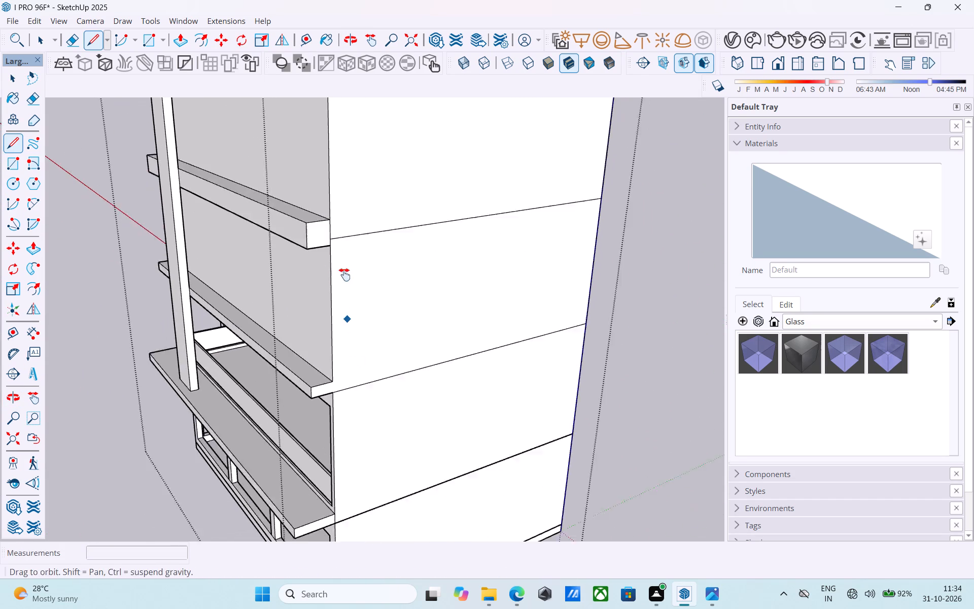
pyautogui.keyDown('shift'); pyautogui.moveTo(344, 275); pyautogui.dragTo(343, 259, button='middle'); pyautogui.keyUp('shift')
pyautogui.scroll(8, 343, 304)
pyautogui.click(311, 334)
pyautogui.click(317, 365)
# Examine the storey ledges, their closed ends and the corner frame from both sides of the building.
pyautogui.scroll(-5, 318, 365)
pyautogui.keyDown('shift'); pyautogui.moveTo(321, 388); pyautogui.dragTo(324, 370, button='middle'); pyautogui.keyUp('shift')
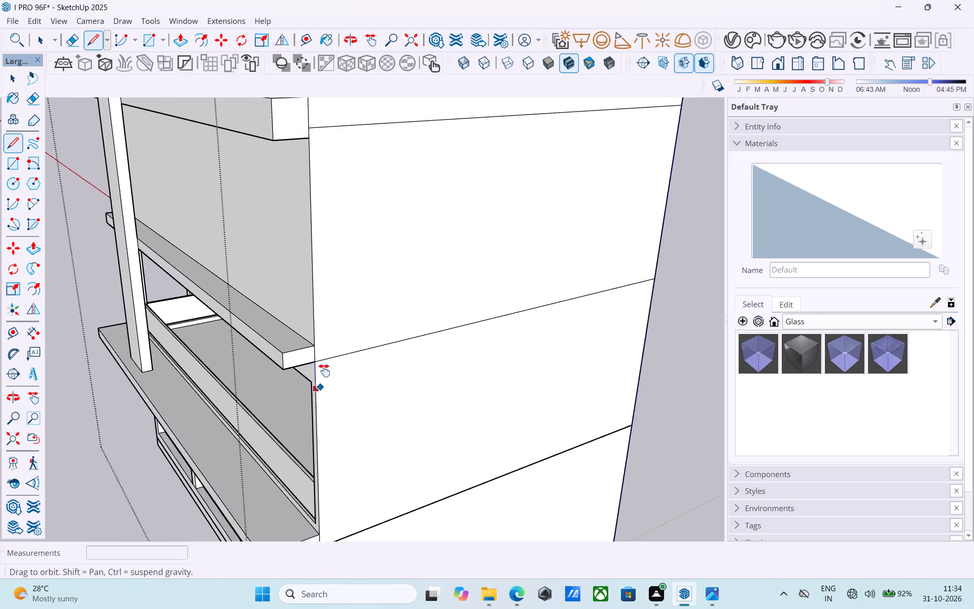
pyautogui.keyDown('shift'); pyautogui.moveTo(324, 370); pyautogui.dragTo(318, 172, button='middle'); pyautogui.keyUp('shift')
pyautogui.scroll(5, 339, 351)
pyautogui.scroll(-18, 336, 343)
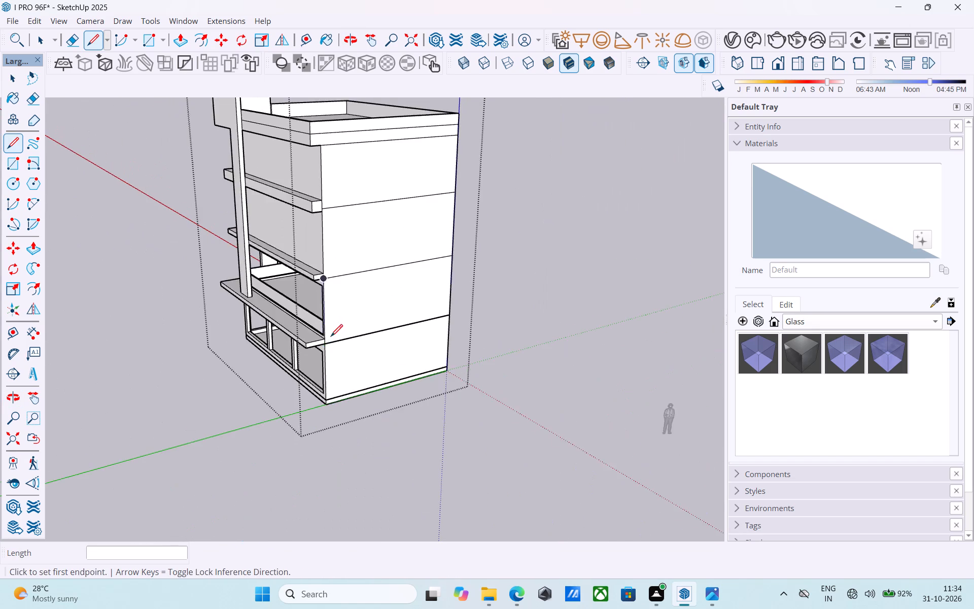
pyautogui.scroll(-3, 331, 337)
pyautogui.keyDown('shift'); pyautogui.moveTo(321, 346); pyautogui.dragTo(624, 374, button='middle'); pyautogui.keyUp('shift')
pyautogui.keyDown('shift'); pyautogui.moveTo(477, 347); pyautogui.dragTo(633, 316, button='middle'); pyautogui.keyUp('shift')
pyautogui.keyDown('shift'); pyautogui.moveTo(437, 329); pyautogui.dragTo(405, 306, button='middle'); pyautogui.keyUp('shift')
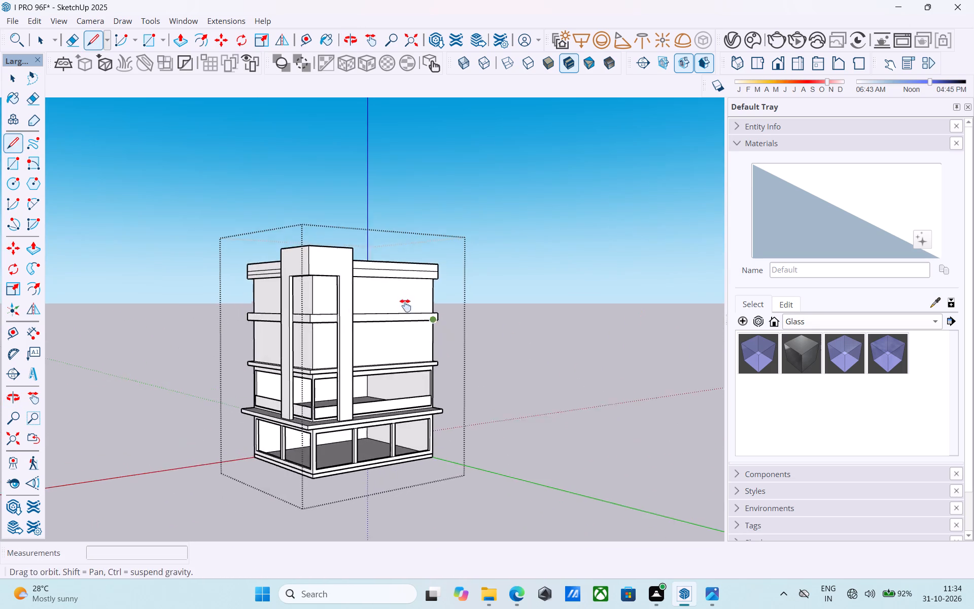
pyautogui.keyDown('shift'); pyautogui.moveTo(405, 306); pyautogui.dragTo(452, 319, button='middle'); pyautogui.keyUp('shift')
pyautogui.scroll(11, 361, 314)
pyautogui.moveTo(358, 325); pyautogui.dragTo(605, 333, button='middle')
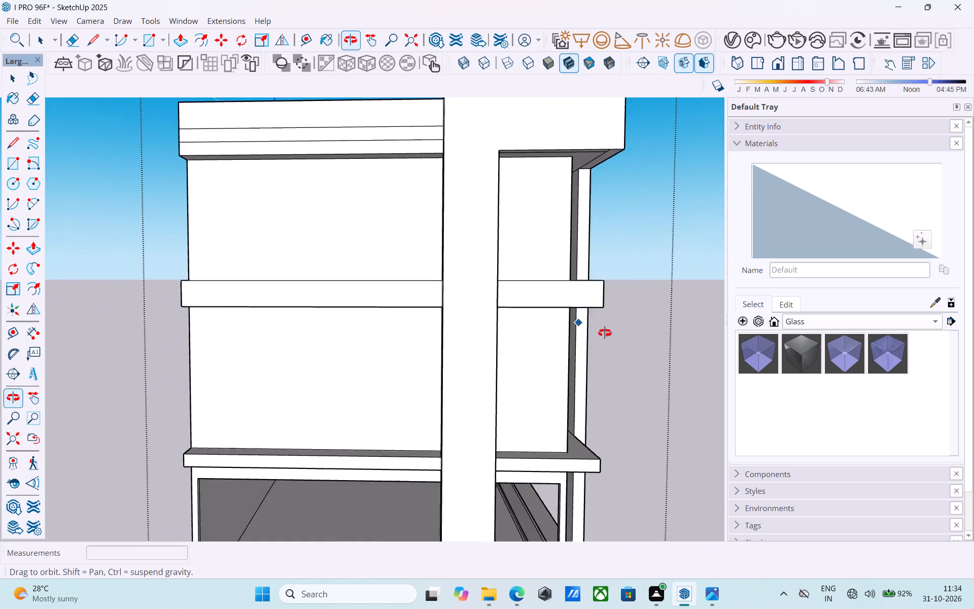
pyautogui.moveTo(605, 333); pyautogui.dragTo(642, 324, button='middle')
pyautogui.scroll(1, 270, 375)
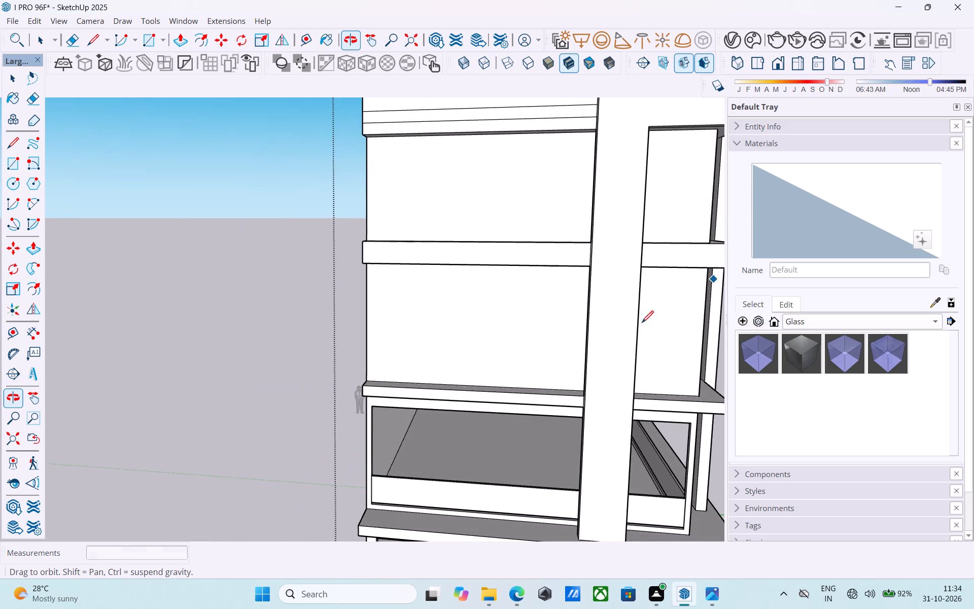
pyautogui.moveTo(642, 324); pyautogui.dragTo(639, 325, button='middle')
pyautogui.keyDown('shift'); pyautogui.moveTo(717, 288); pyautogui.dragTo(428, 351, button='middle'); pyautogui.keyUp('shift')
pyautogui.scroll(11, 428, 351)
pyautogui.scroll(-3, 428, 329)
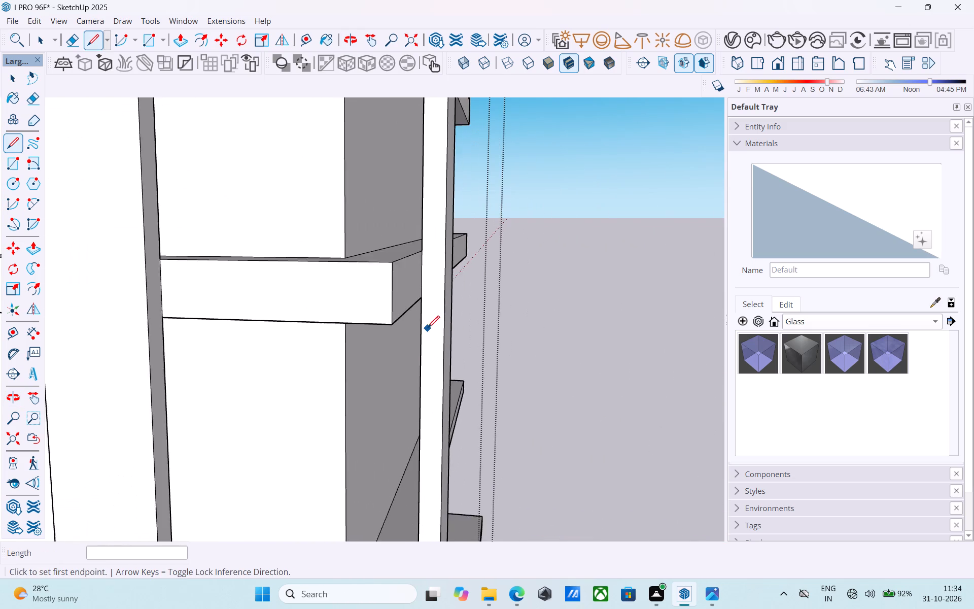
pyautogui.scroll(-12, 428, 329)
pyautogui.keyDown('shift'); pyautogui.moveTo(394, 356); pyautogui.dragTo(377, 320, button='middle'); pyautogui.keyUp('shift')
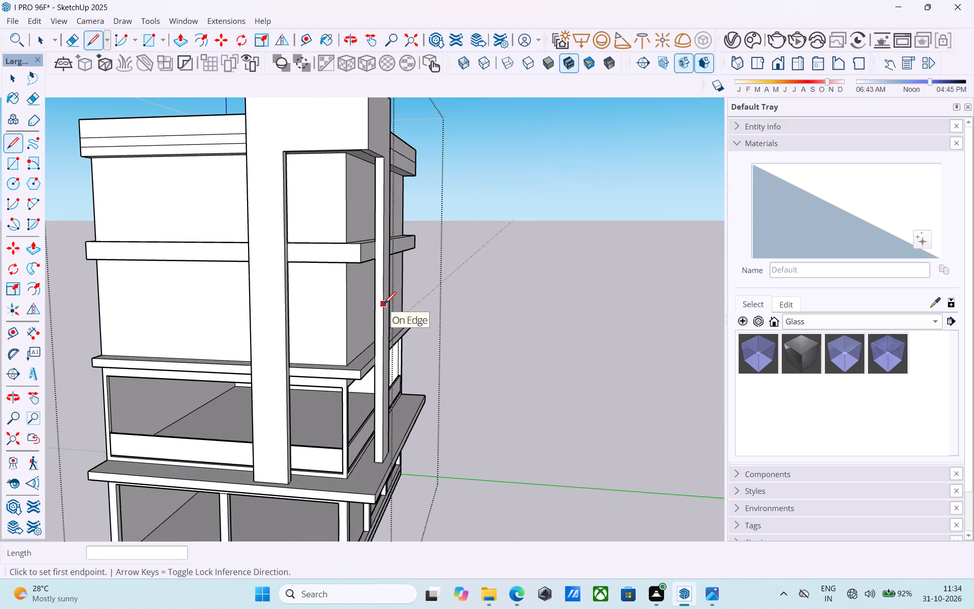
pyautogui.scroll(-6, 384, 305)
pyautogui.moveTo(384, 305); pyautogui.dragTo(316, 329, button='middle')
# Save the model.
pyautogui.press('space')
pyautogui.scroll(5, 315, 326)
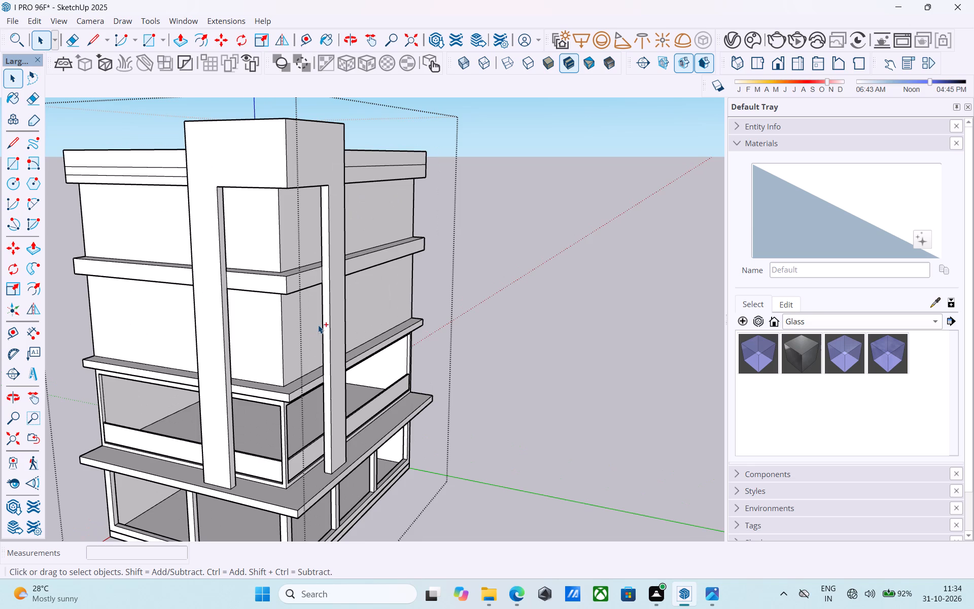
pyautogui.hotkey('ctrl', 's')
# Push/Pull the underside of the ledge above the glazed second storey downward by 1'.
pyautogui.scroll(1, 320, 324)
pyautogui.scroll(-6, 321, 323)
pyautogui.keyDown('shift'); pyautogui.moveTo(321, 323); pyautogui.dragTo(285, 312, button='middle'); pyautogui.keyUp('shift')
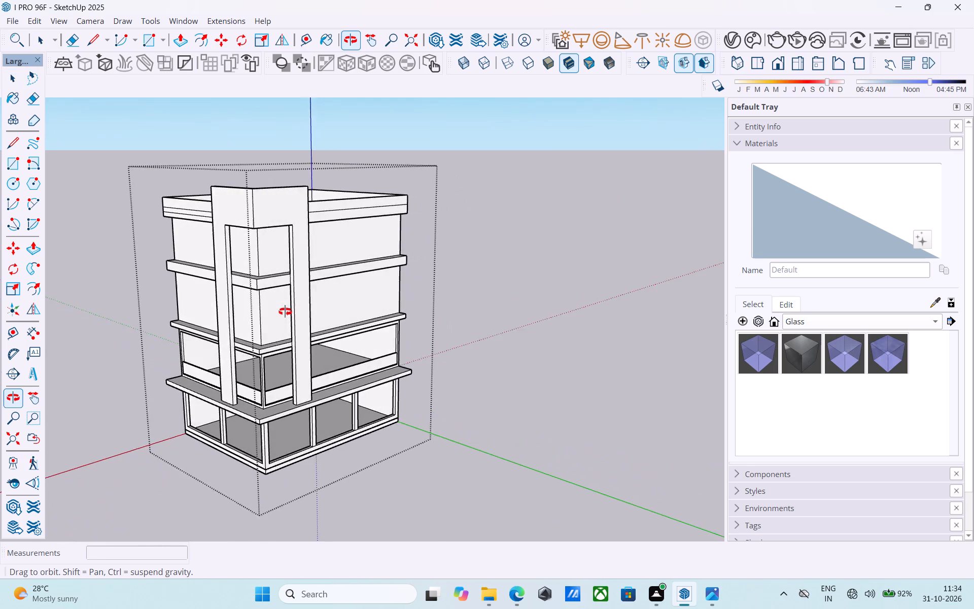
pyautogui.keyDown('shift'); pyautogui.moveTo(285, 312); pyautogui.dragTo(334, 336, button='middle'); pyautogui.keyUp('shift')
pyautogui.scroll(5, 334, 336)
pyautogui.keyDown('shift'); pyautogui.moveTo(335, 364); pyautogui.dragTo(367, 285, button='middle'); pyautogui.keyUp('shift')
pyautogui.scroll(3, 349, 304)
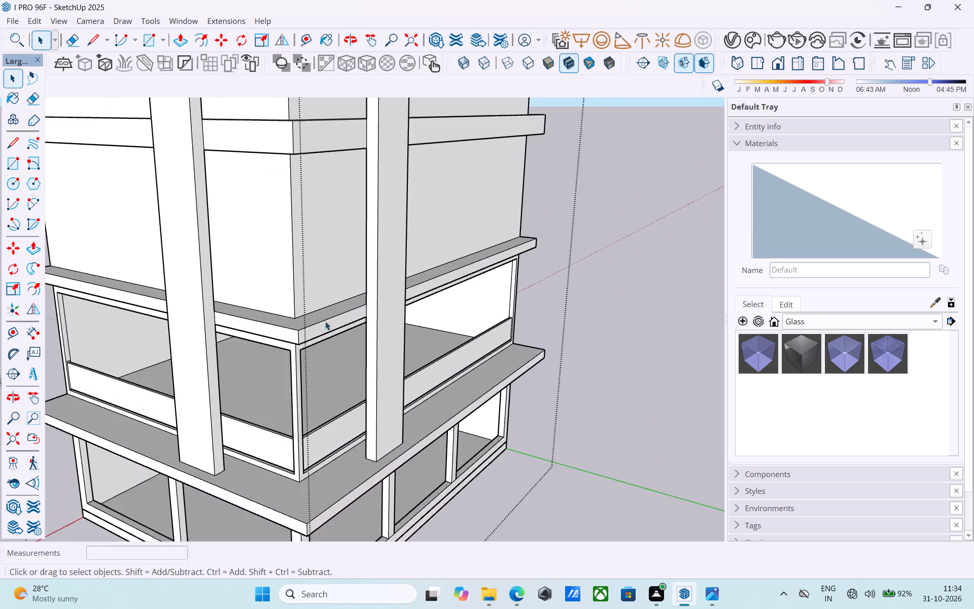
pyautogui.scroll(3, 325, 321)
pyautogui.keyDown('shift'); pyautogui.moveTo(313, 337); pyautogui.dragTo(378, 256, button='middle'); pyautogui.keyUp('shift')
pyautogui.scroll(3, 371, 268)
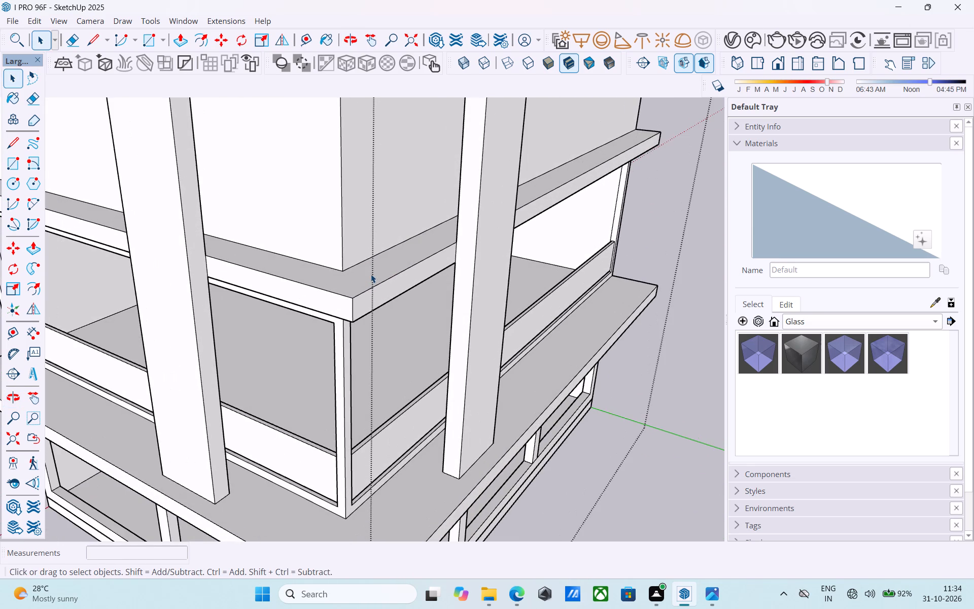
pyautogui.scroll(-3, 371, 274)
pyautogui.moveTo(371, 277); pyautogui.dragTo(388, 217, button='middle')
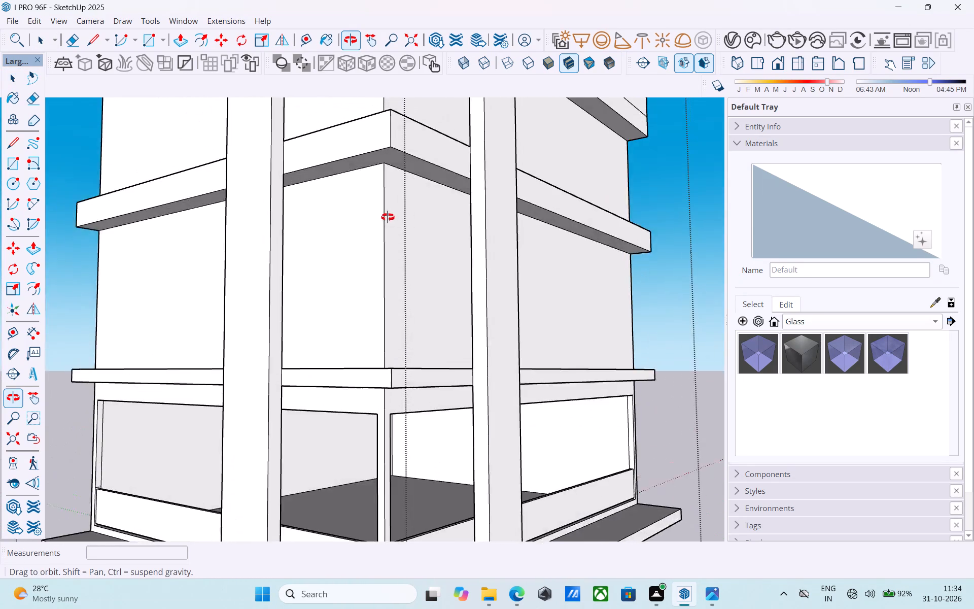
pyautogui.moveTo(388, 217); pyautogui.dragTo(379, 166, button='middle')
pyautogui.moveTo(402, 360); pyautogui.dragTo(377, 217, button='middle')
pyautogui.scroll(3, 374, 246)
pyautogui.click(375, 249)
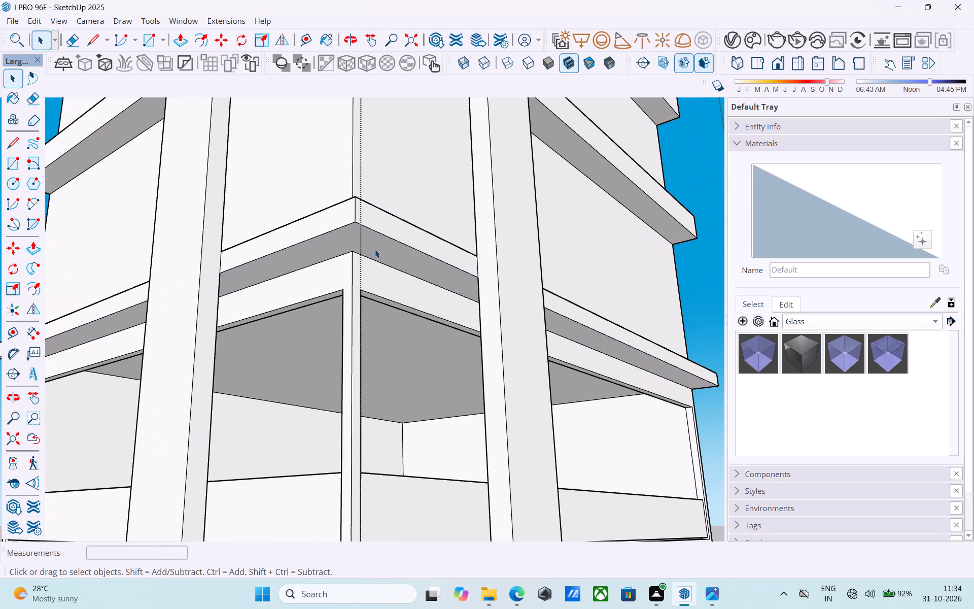
pyautogui.press('p')
pyautogui.click(375, 249)
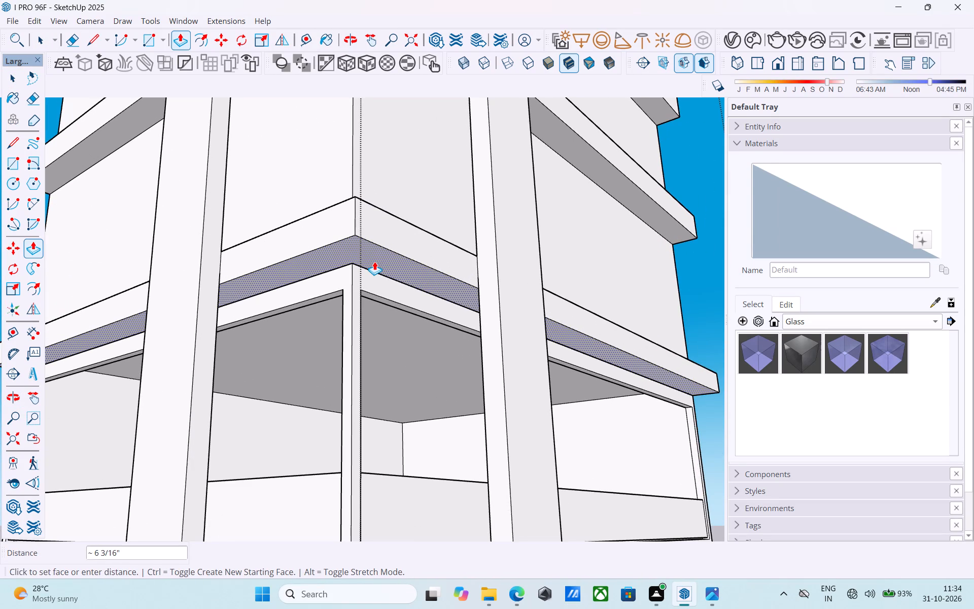
pyautogui.write("1'")
pyautogui.press('Return')
pyautogui.press('space')
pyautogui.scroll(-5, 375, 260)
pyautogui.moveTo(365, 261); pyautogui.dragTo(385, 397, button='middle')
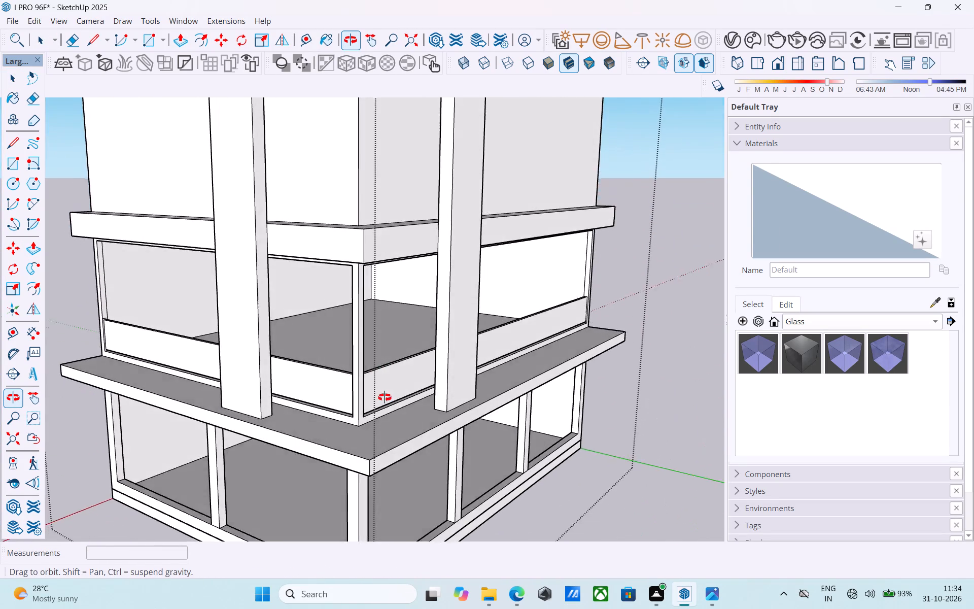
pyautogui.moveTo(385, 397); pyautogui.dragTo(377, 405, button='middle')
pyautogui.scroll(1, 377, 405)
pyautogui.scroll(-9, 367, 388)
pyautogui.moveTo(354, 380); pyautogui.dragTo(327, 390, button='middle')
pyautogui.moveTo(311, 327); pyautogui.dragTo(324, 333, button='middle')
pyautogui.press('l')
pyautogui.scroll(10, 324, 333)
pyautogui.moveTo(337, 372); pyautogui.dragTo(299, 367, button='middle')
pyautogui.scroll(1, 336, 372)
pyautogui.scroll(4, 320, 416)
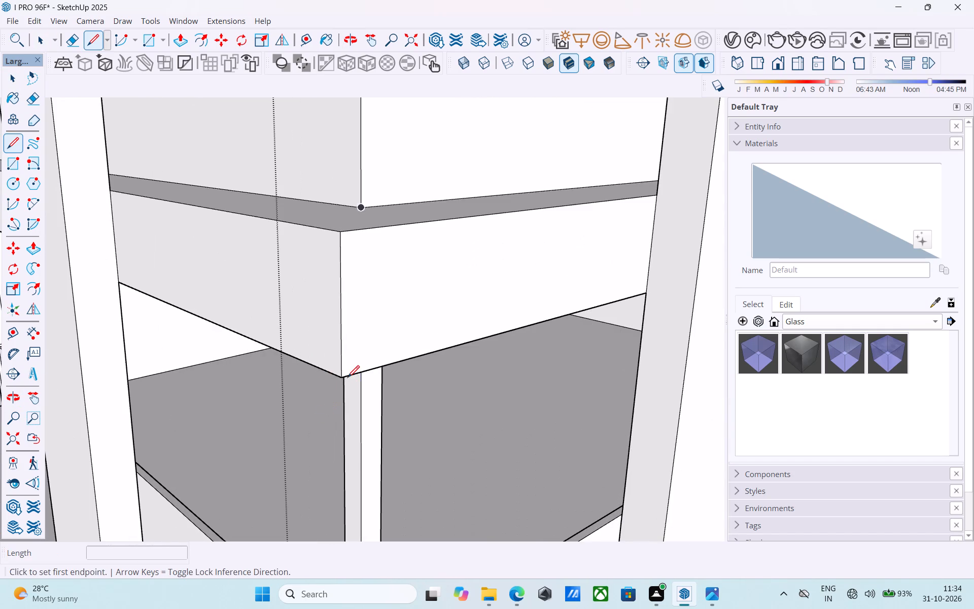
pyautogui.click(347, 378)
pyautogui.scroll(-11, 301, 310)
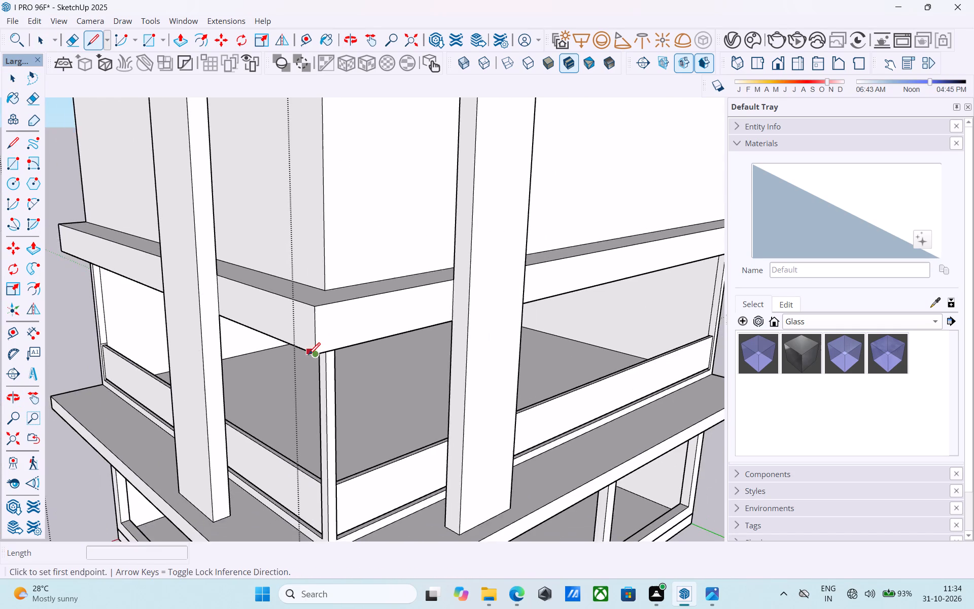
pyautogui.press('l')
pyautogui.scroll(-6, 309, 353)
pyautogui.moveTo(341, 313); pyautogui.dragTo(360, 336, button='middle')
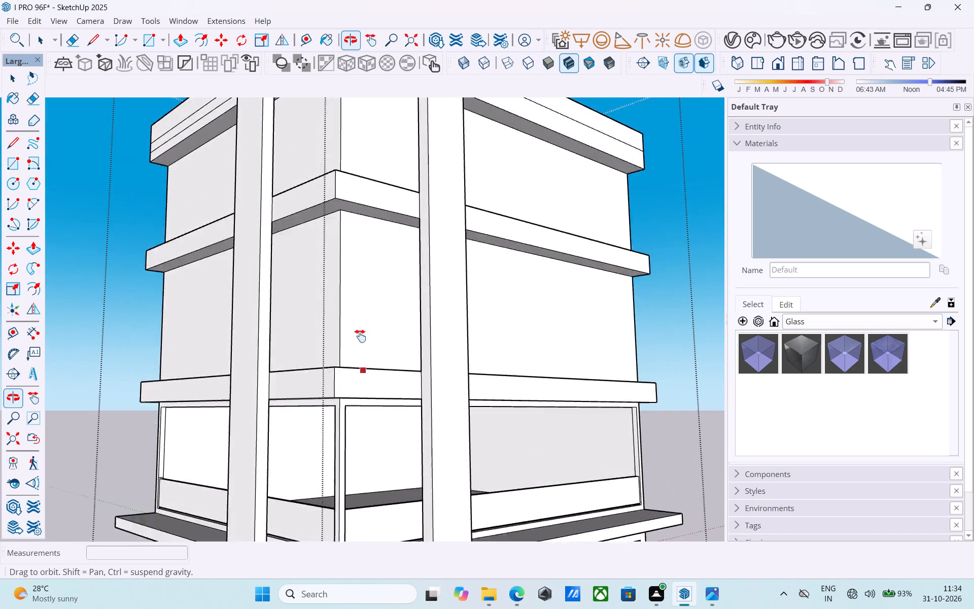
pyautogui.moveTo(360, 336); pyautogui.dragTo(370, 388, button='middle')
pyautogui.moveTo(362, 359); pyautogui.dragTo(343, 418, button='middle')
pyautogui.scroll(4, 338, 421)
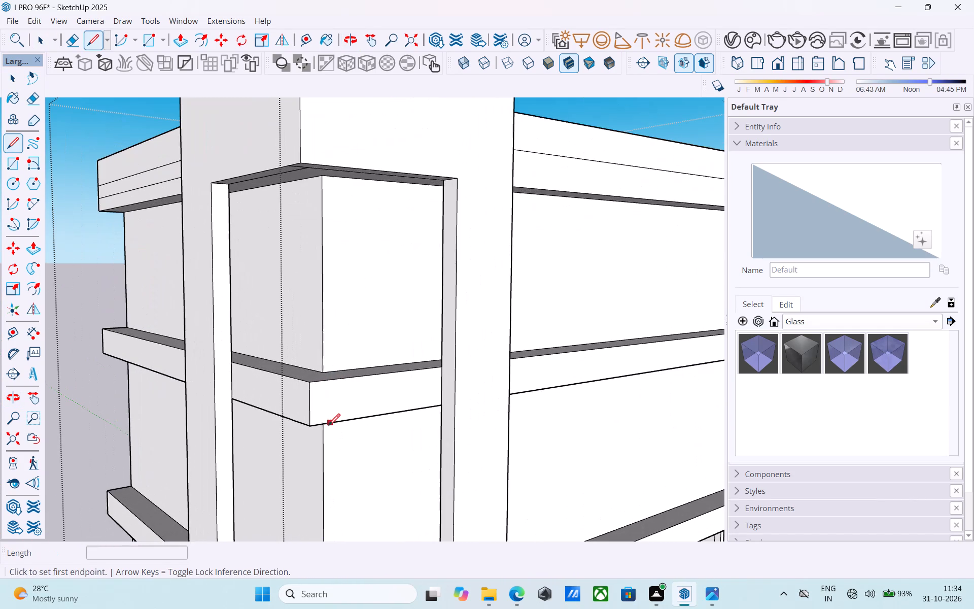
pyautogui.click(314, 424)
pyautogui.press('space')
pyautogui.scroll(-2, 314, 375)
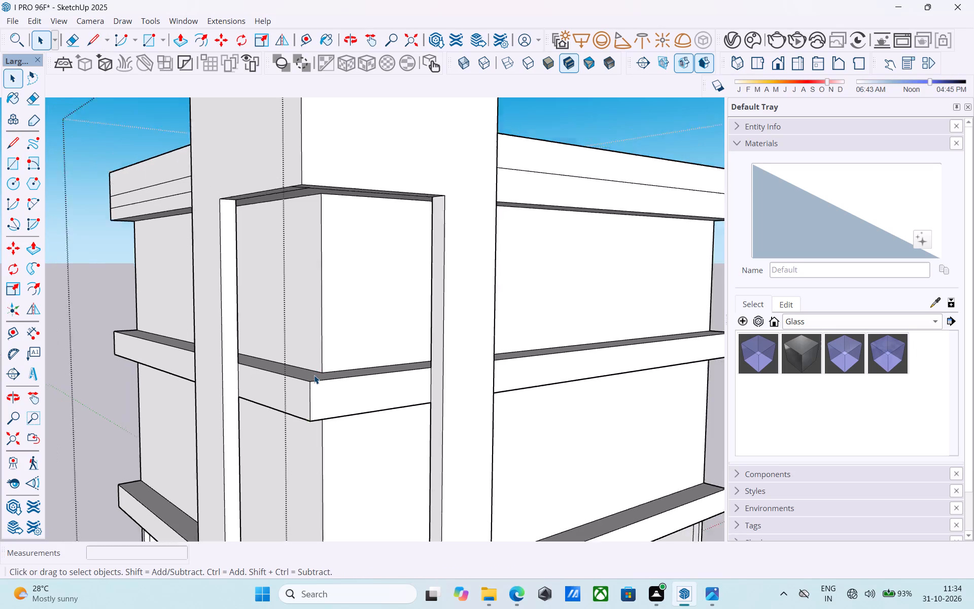
# Paint the ground-floor window frames and walls with M06_Steel_Smoke from the Solid Colors collection.
pyautogui.scroll(-15, 314, 375)
pyautogui.moveTo(309, 308); pyautogui.dragTo(349, 255, button='middle')
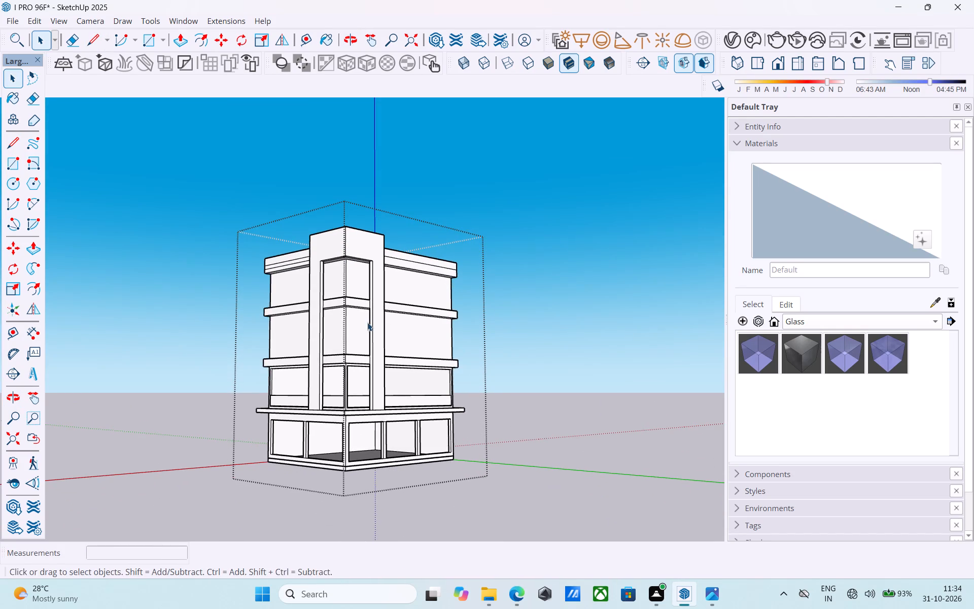
pyautogui.moveTo(365, 323); pyautogui.dragTo(365, 336, button='middle')
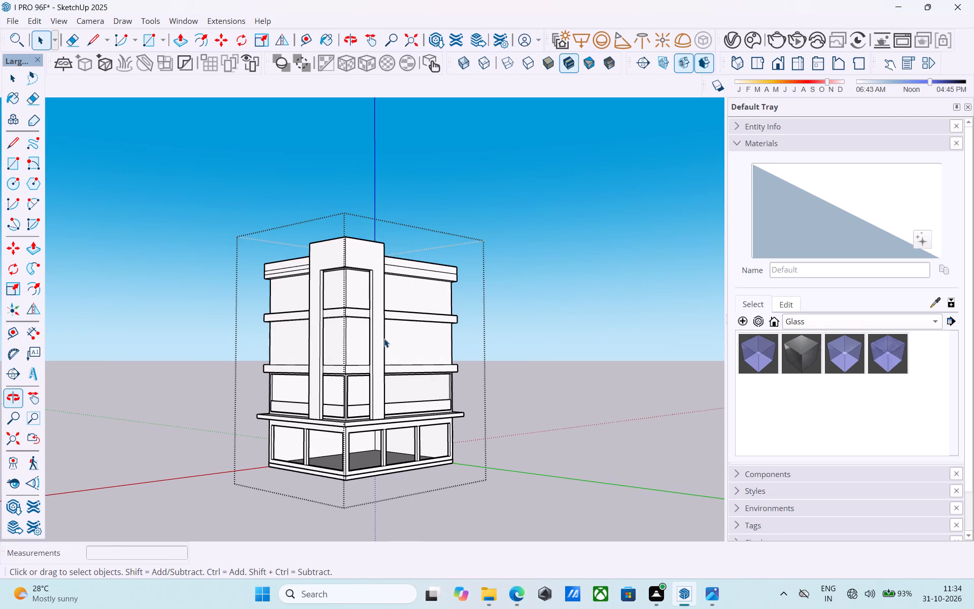
pyautogui.click(785, 325)
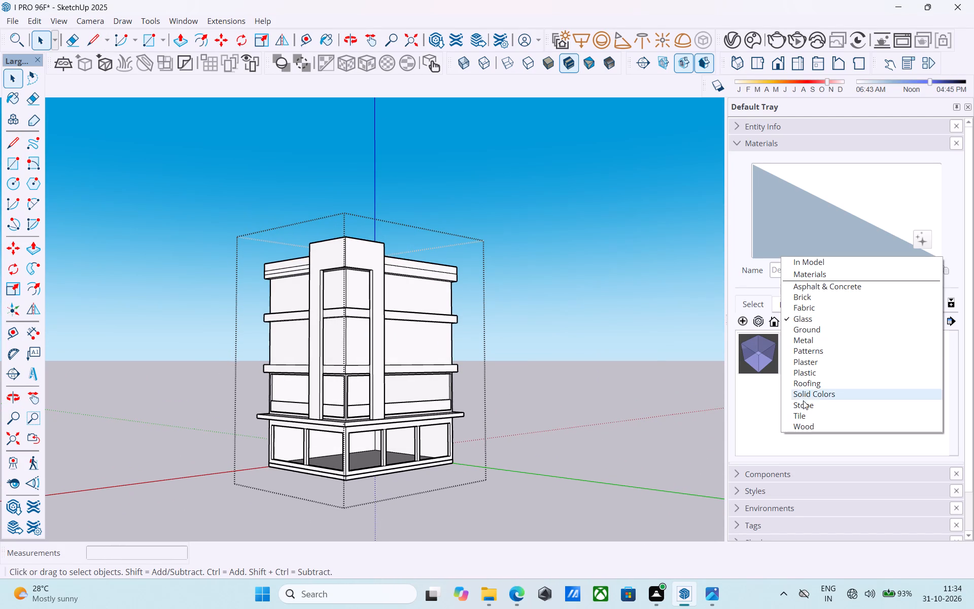
pyautogui.click(810, 397)
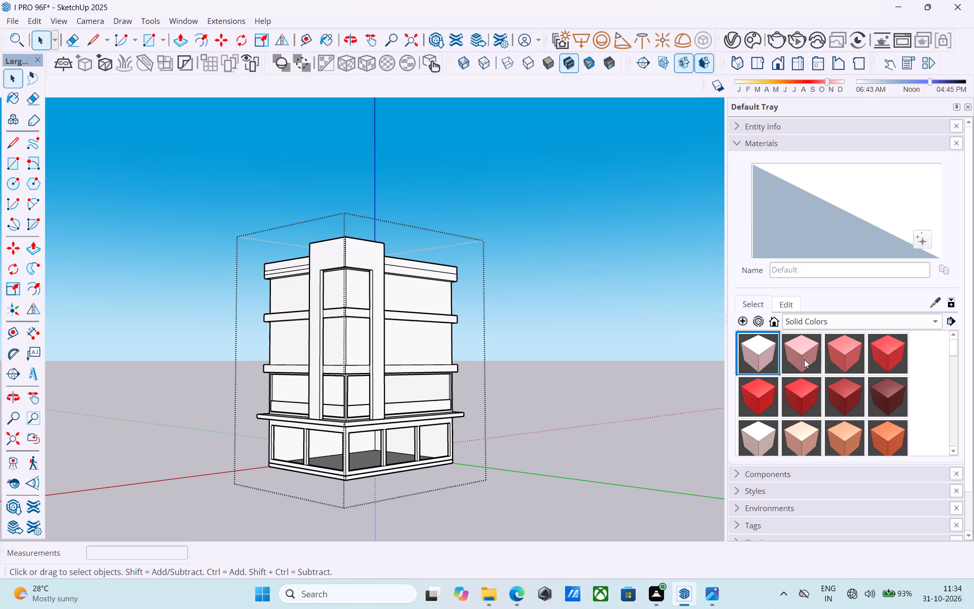
pyautogui.scroll(-4, 740, 356)
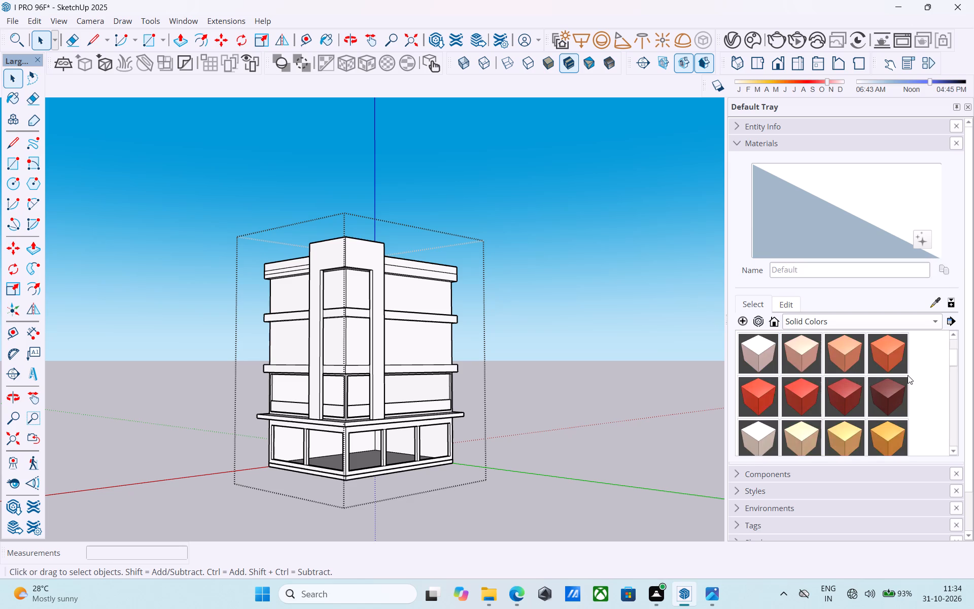
pyautogui.scroll(-1, 908, 375)
pyautogui.scroll(-6, 848, 381)
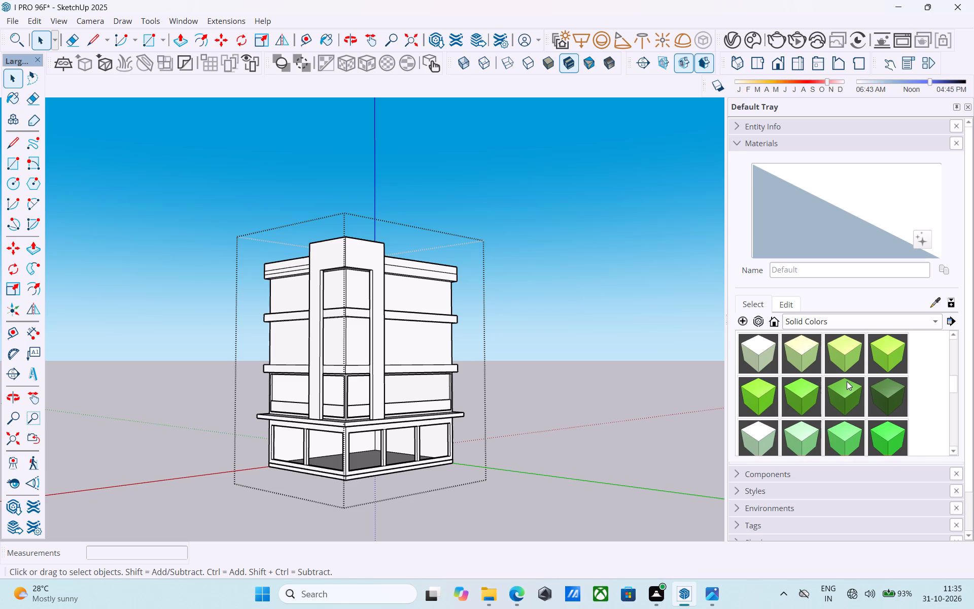
pyautogui.scroll(-4, 854, 384)
pyautogui.scroll(-5, 776, 425)
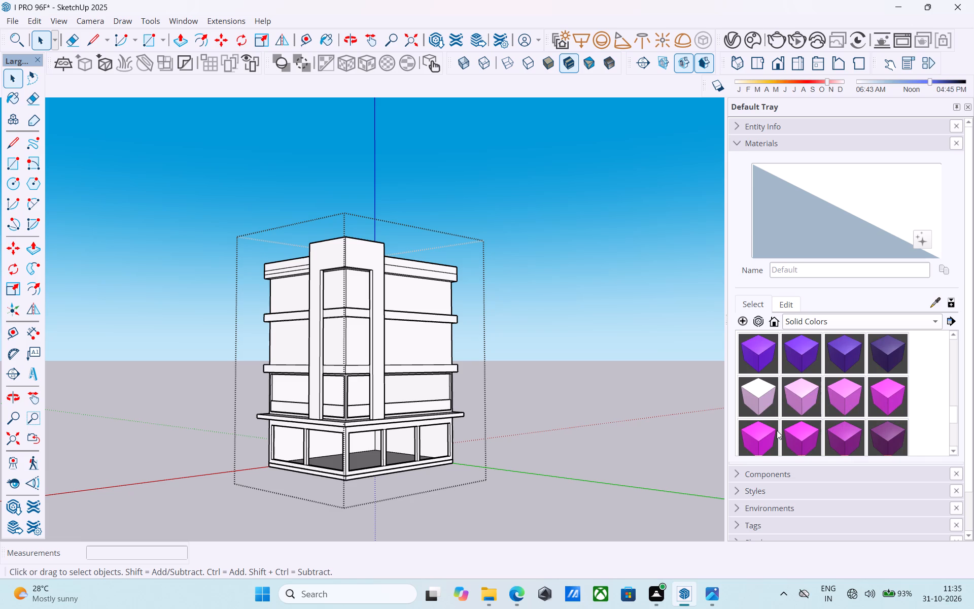
pyautogui.scroll(-6, 777, 430)
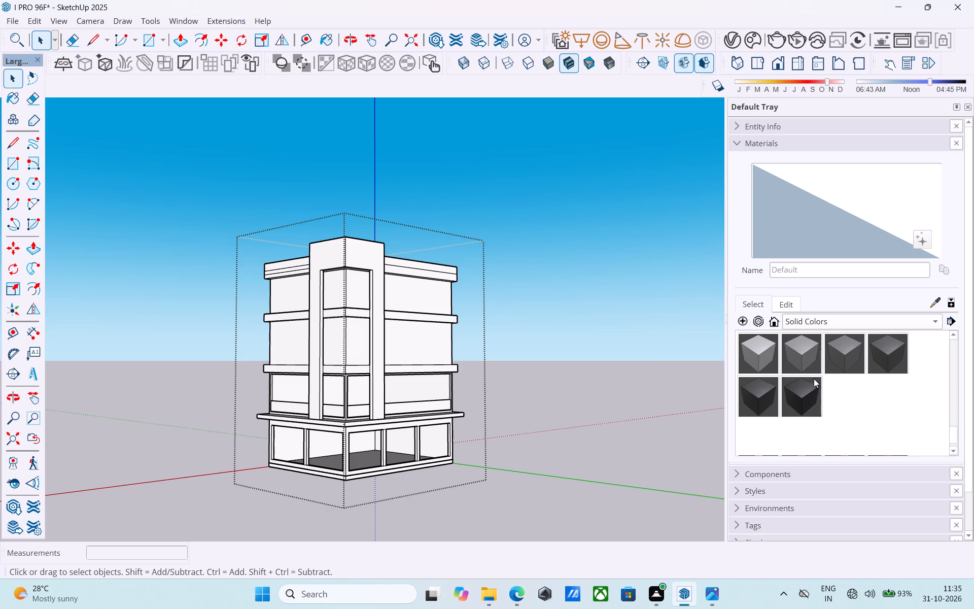
pyautogui.scroll(1, 833, 370)
pyautogui.click(835, 400)
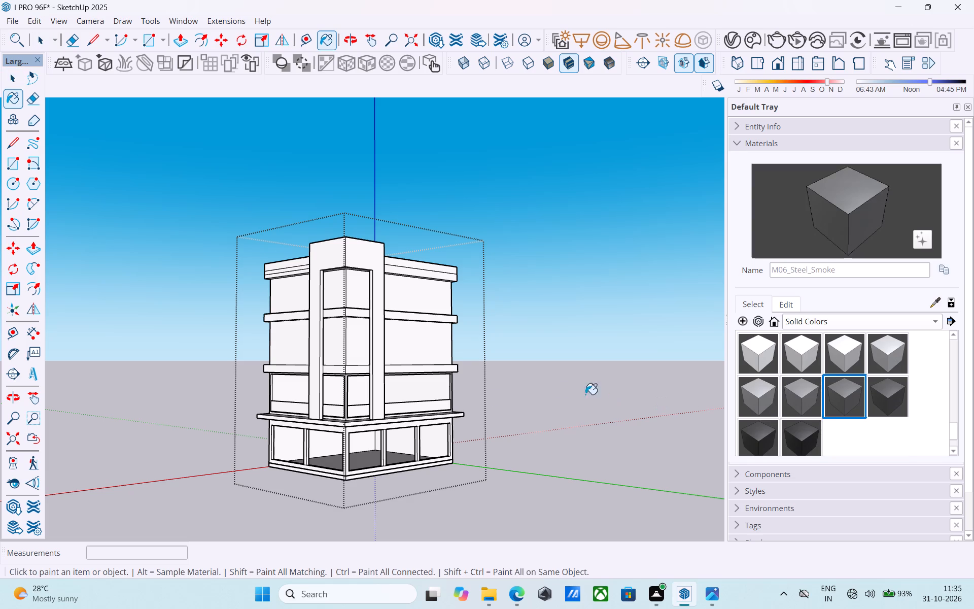
pyautogui.scroll(8, 252, 410)
pyautogui.moveTo(372, 441); pyautogui.dragTo(369, 396, button='middle')
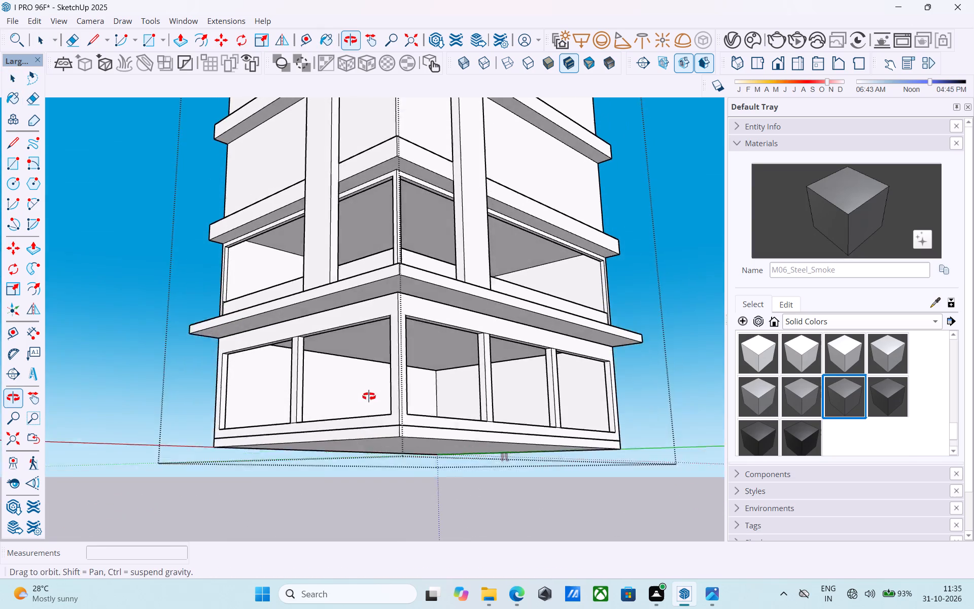
pyautogui.moveTo(369, 396); pyautogui.dragTo(374, 403, button='middle')
pyautogui.moveTo(387, 384); pyautogui.dragTo(382, 385, button='middle')
pyautogui.scroll(2, 386, 384)
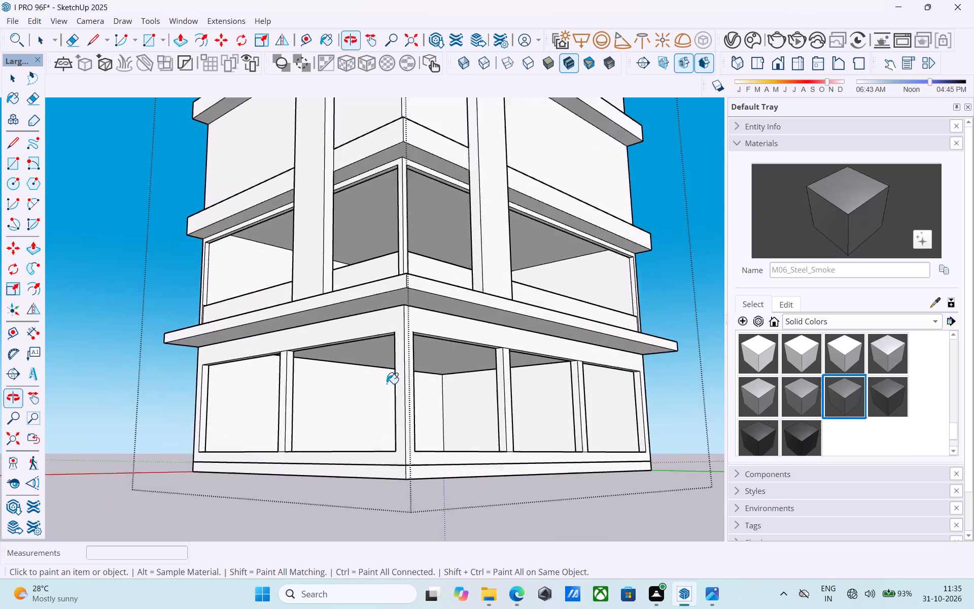
pyautogui.scroll(2, 387, 384)
pyautogui.click(380, 272)
pyautogui.scroll(-9, 419, 270)
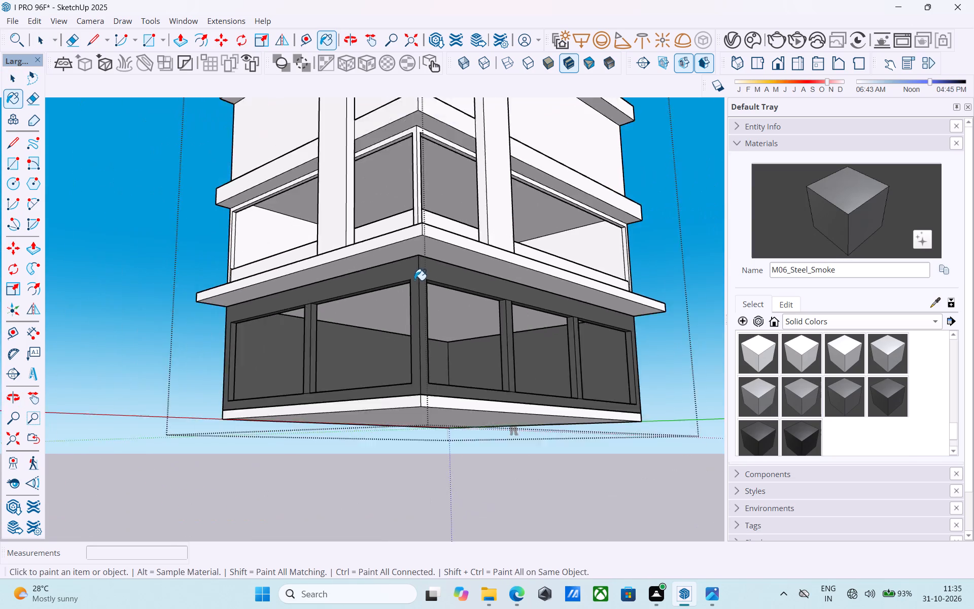
pyautogui.moveTo(414, 280); pyautogui.dragTo(415, 365, button='middle')
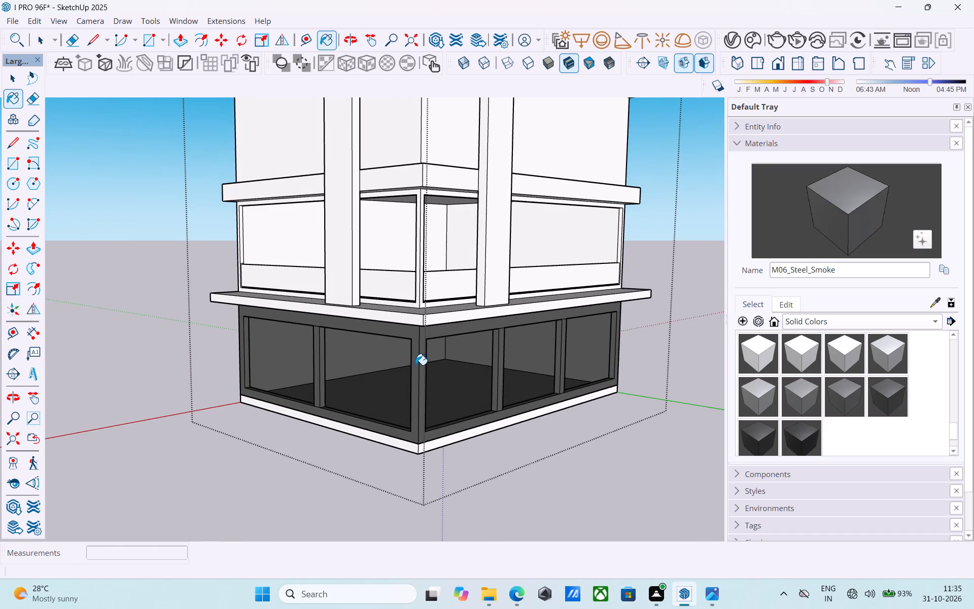
# Undo the M06_Steel_Smoke paint on the ground-floor window frames and walls.
pyautogui.hotkey('ctrl', 'z')
pyautogui.scroll(3, 424, 172)
pyautogui.click(412, 177)
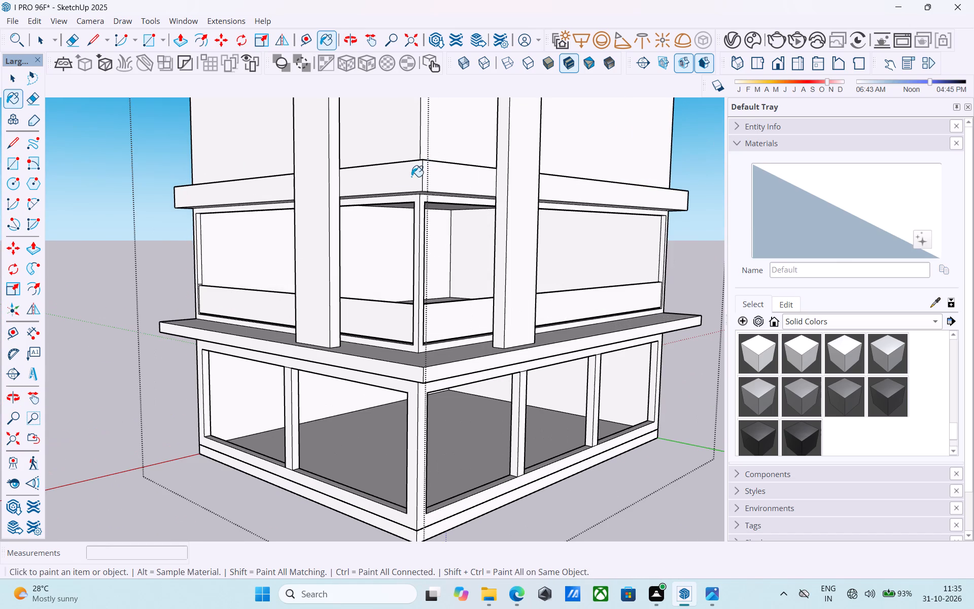
pyautogui.click(283, 185)
pyautogui.scroll(-5, 317, 222)
pyautogui.press('space')
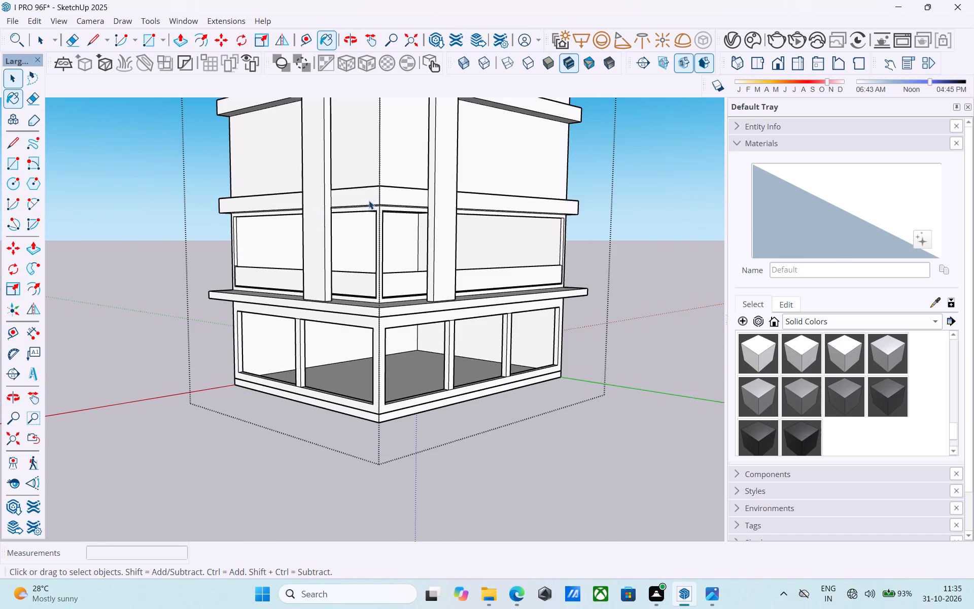
# Paint the outer faces of the ledge above the glazed second storey with M06_Steel_Smoke on both facades.
pyautogui.click(368, 195)
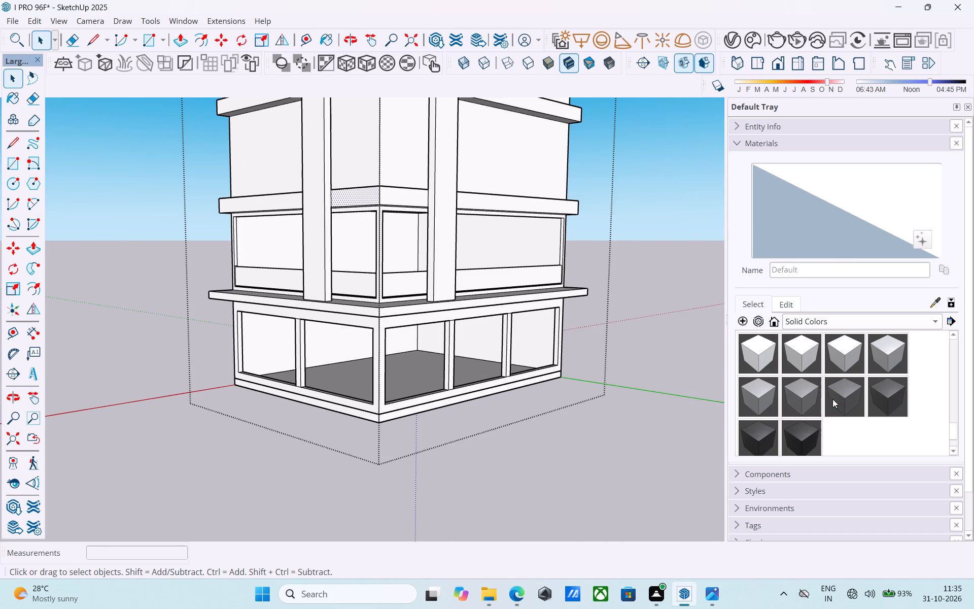
pyautogui.click(844, 396)
pyautogui.scroll(5, 307, 232)
pyautogui.click(269, 190)
pyautogui.click(398, 181)
pyautogui.click(446, 168)
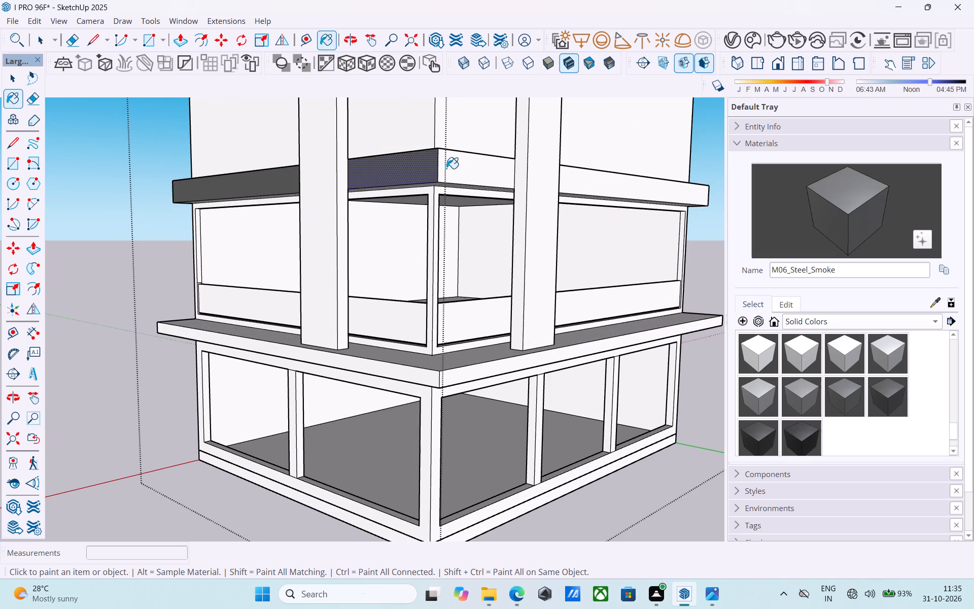
pyautogui.click(611, 178)
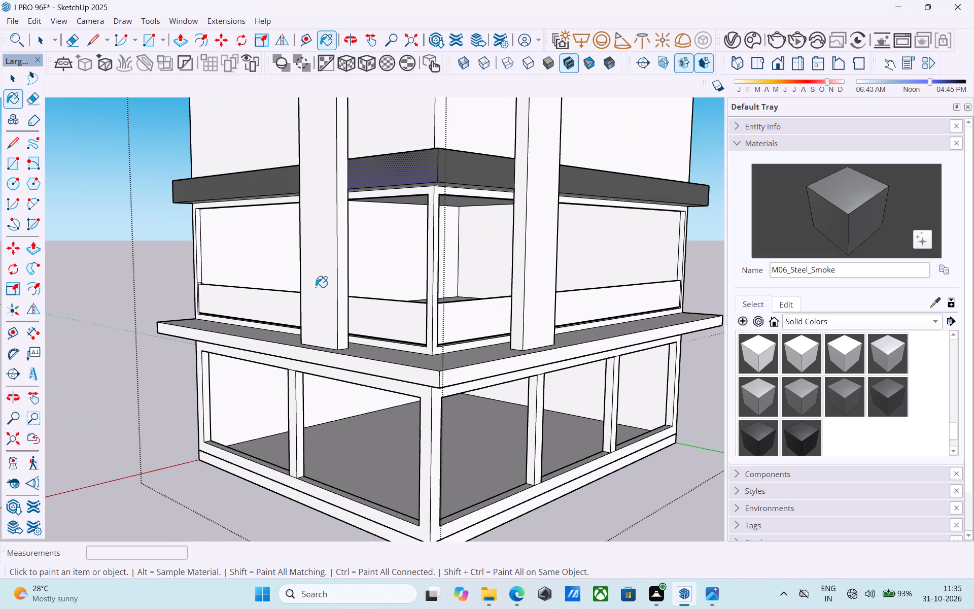
# Paint the outer faces of the ledge above the third storey with M06_Steel_Smoke on both facades.
pyautogui.scroll(-6, 316, 287)
pyautogui.moveTo(505, 301); pyautogui.dragTo(313, 339, button='middle')
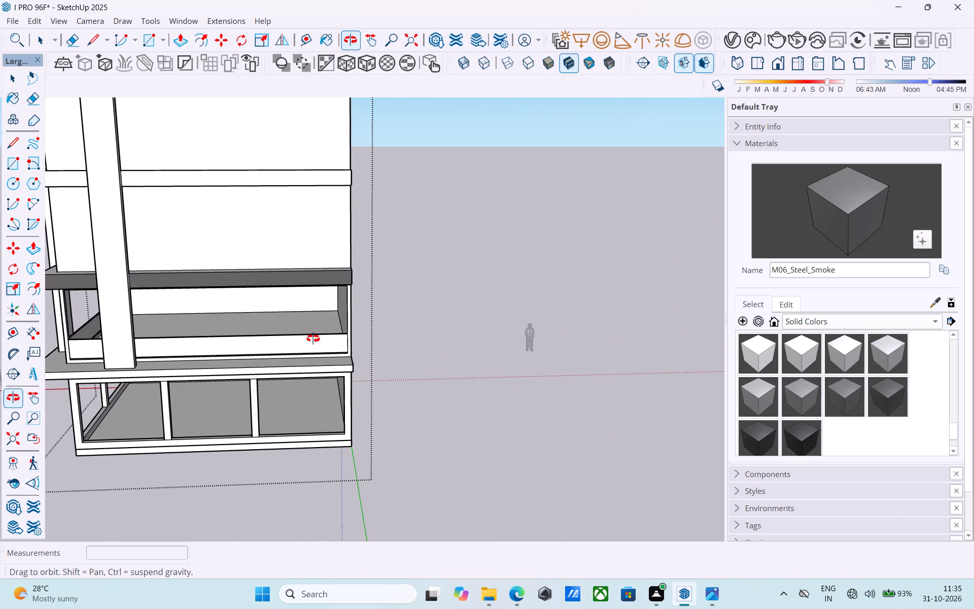
pyautogui.moveTo(313, 339); pyautogui.dragTo(381, 400, button='middle')
pyautogui.scroll(-6, 378, 409)
pyautogui.moveTo(376, 416); pyautogui.dragTo(407, 410, button='middle')
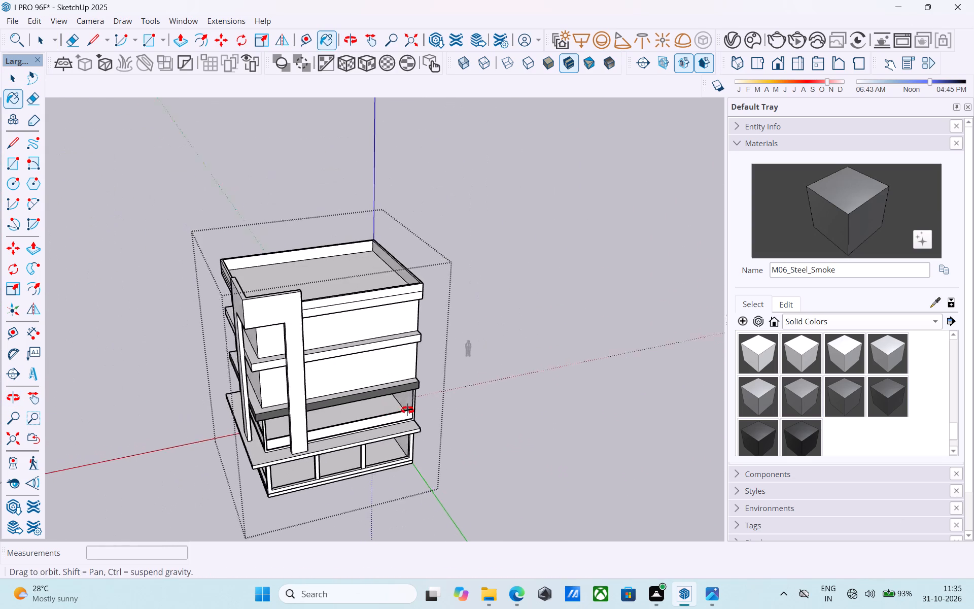
pyautogui.moveTo(407, 410); pyautogui.dragTo(413, 434, button='middle')
pyautogui.moveTo(411, 433); pyautogui.dragTo(501, 380, button='middle')
pyautogui.moveTo(359, 356); pyautogui.dragTo(367, 350, button='middle')
pyautogui.scroll(6, 298, 331)
pyautogui.click(304, 311)
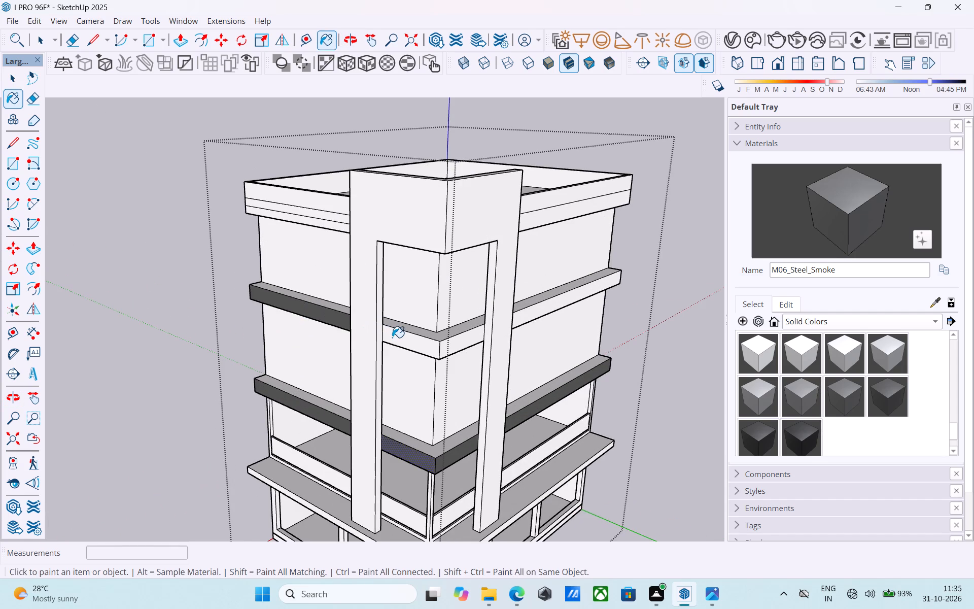
pyautogui.click(392, 337)
pyautogui.click(450, 343)
pyautogui.moveTo(526, 321); pyautogui.dragTo(531, 317)
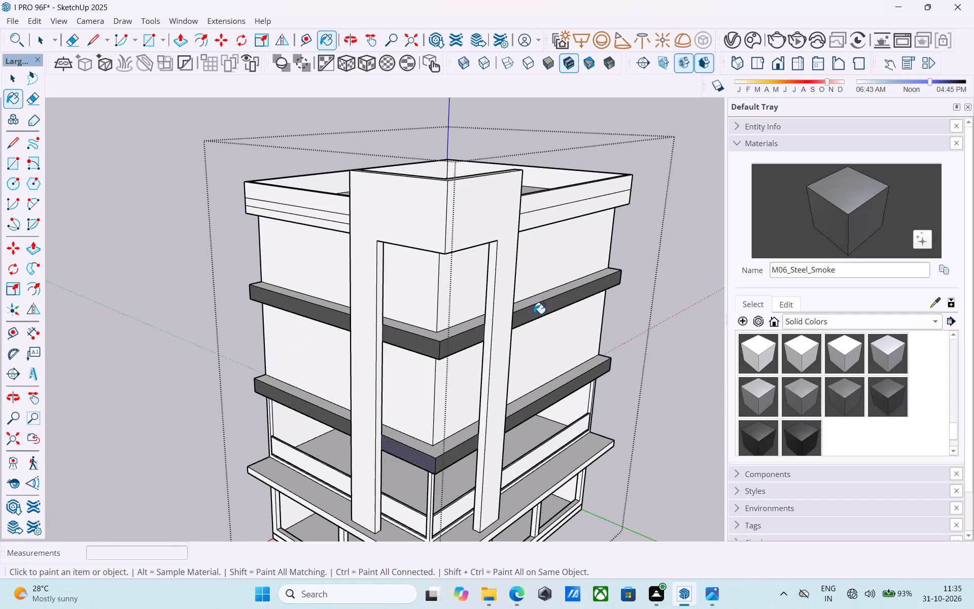
# Paint the lower band of the roof parapet with M06_Steel_Smoke on both main facades and one adjoining blank wall.
pyautogui.scroll(3, 326, 223)
pyautogui.click(326, 223)
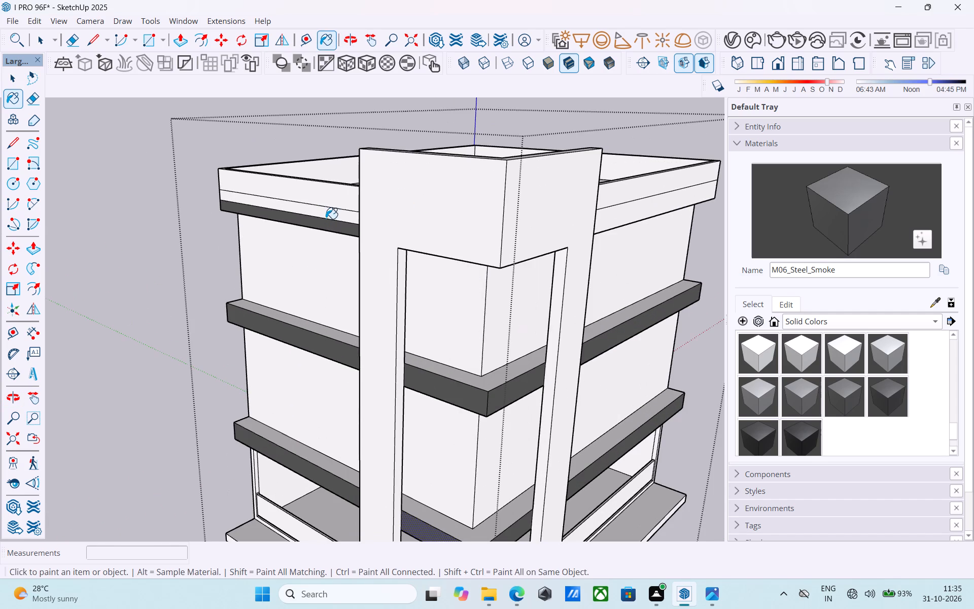
pyautogui.click(326, 219)
pyautogui.click(304, 206)
pyautogui.scroll(-6, 235, 235)
pyautogui.scroll(5, 519, 232)
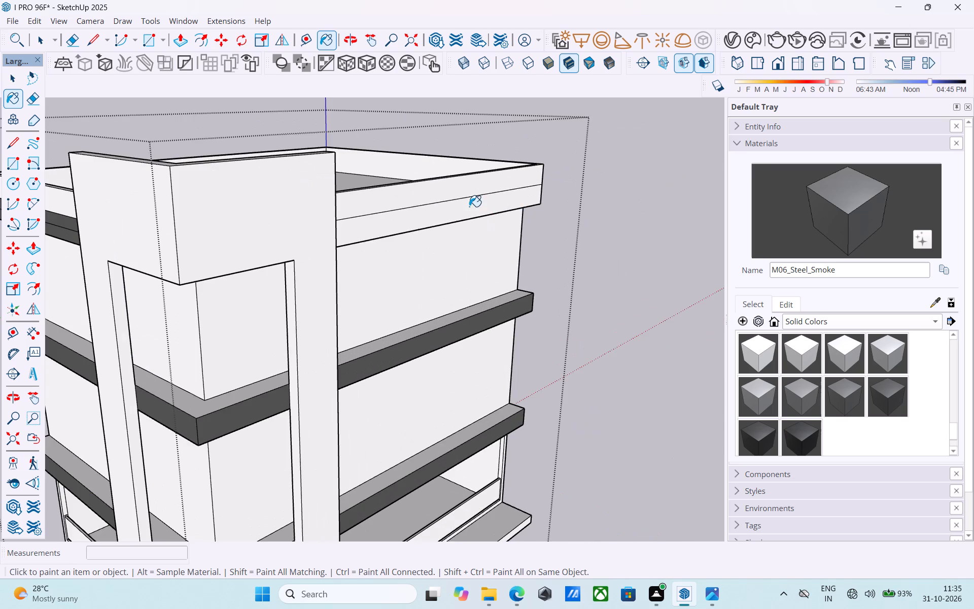
pyautogui.click(469, 207)
pyautogui.scroll(-4, 453, 217)
pyautogui.moveTo(473, 222); pyautogui.dragTo(170, 253, button='middle')
pyautogui.scroll(4, 198, 228)
pyautogui.click(207, 230)
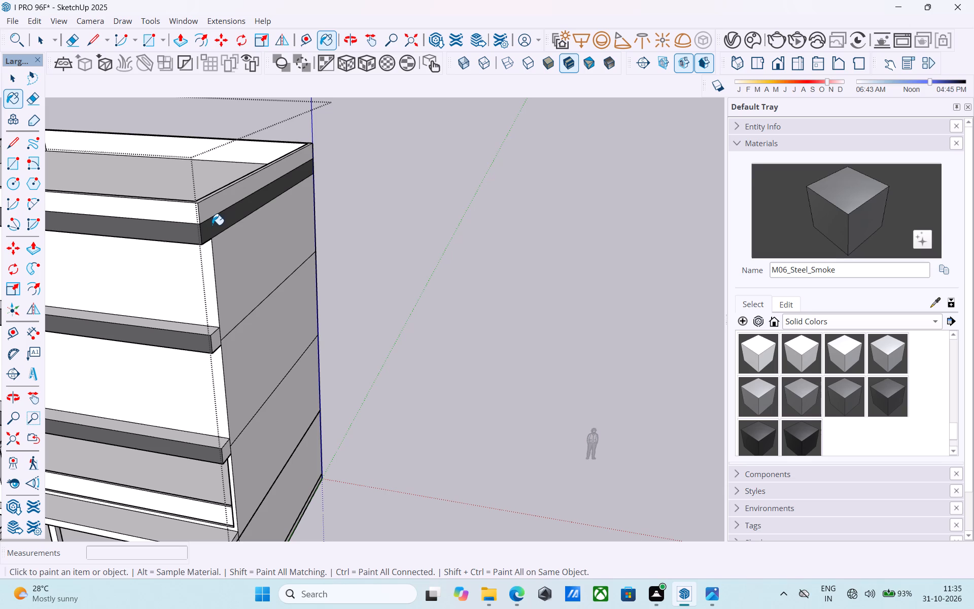
# Paint the end faces of the two storey ledges beside the blank wall with M06_Steel_Smoke.
pyautogui.scroll(-5, 341, 234)
pyautogui.scroll(-4, 398, 247)
pyautogui.moveTo(406, 253); pyautogui.dragTo(753, 224, button='middle')
pyautogui.moveTo(437, 268); pyautogui.dragTo(141, 291, button='middle')
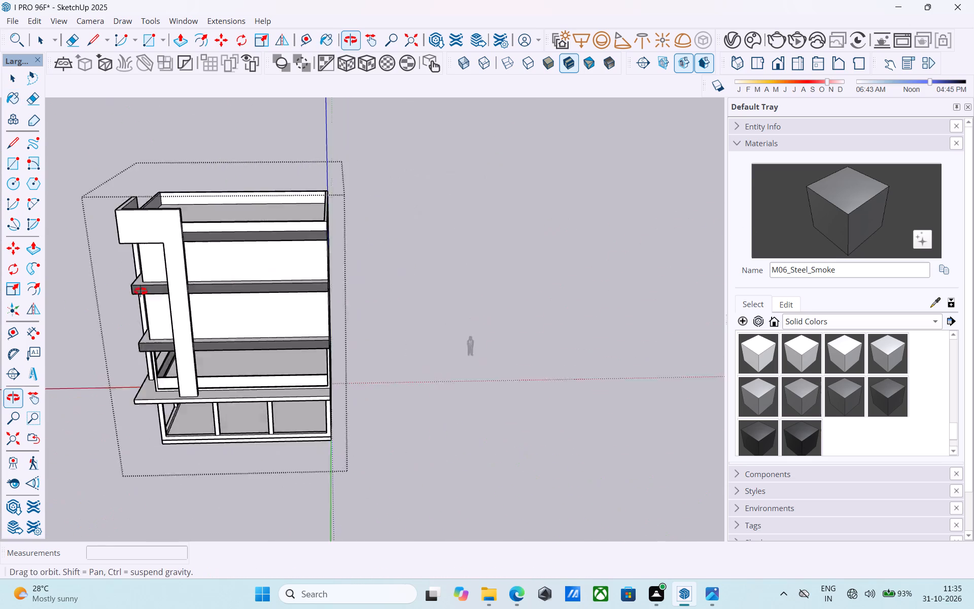
pyautogui.moveTo(141, 291); pyautogui.dragTo(81, 307, button='middle')
pyautogui.scroll(-4, 478, 297)
pyautogui.moveTo(428, 301); pyautogui.dragTo(208, 297, button='middle')
pyautogui.scroll(15, 221, 291)
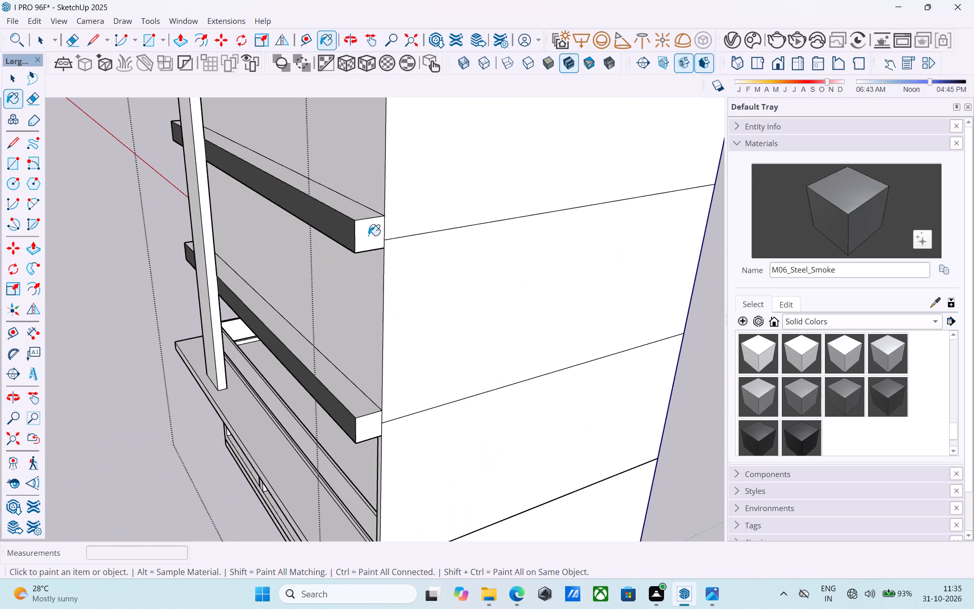
pyautogui.click(368, 235)
pyautogui.click(374, 419)
# Paint the top faces of the ledges above the second and third storeys with M06_Steel_Smoke.
pyautogui.scroll(-5, 346, 426)
pyautogui.moveTo(344, 427); pyautogui.dragTo(490, 480, button='middle')
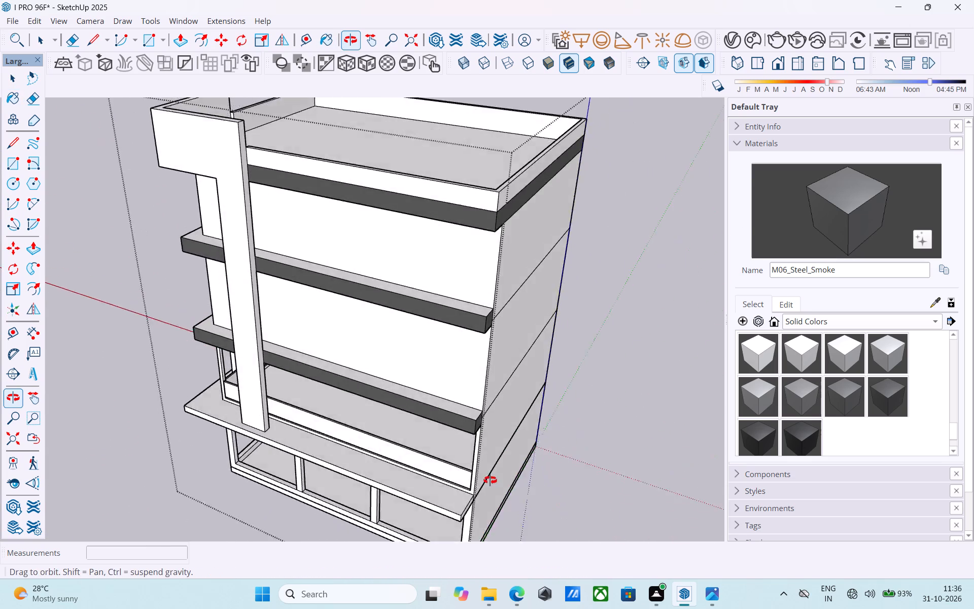
pyautogui.moveTo(490, 480); pyautogui.dragTo(474, 490, button='middle')
pyautogui.scroll(5, 450, 450)
pyautogui.click(438, 425)
pyautogui.scroll(-5, 436, 428)
pyautogui.moveTo(426, 433); pyautogui.dragTo(359, 491, button='middle')
pyautogui.scroll(5, 374, 426)
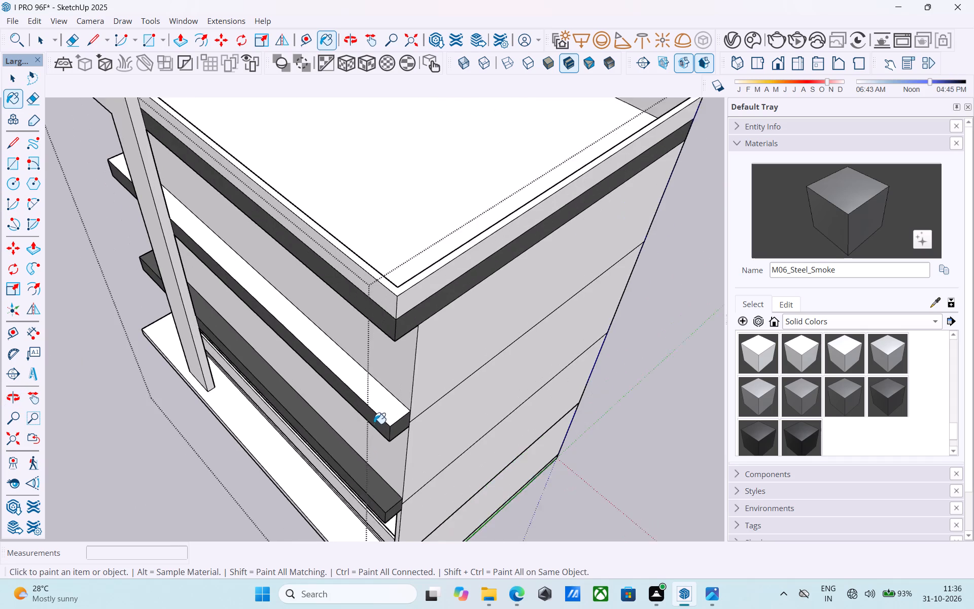
pyautogui.click(378, 408)
# Paint the end faces of the two storey ledges at the opposite facade end with M06_Steel_Smoke.
pyautogui.scroll(-5, 383, 406)
pyautogui.moveTo(283, 452); pyautogui.dragTo(691, 392, button='middle')
pyautogui.moveTo(302, 375); pyautogui.dragTo(755, 340, button='middle')
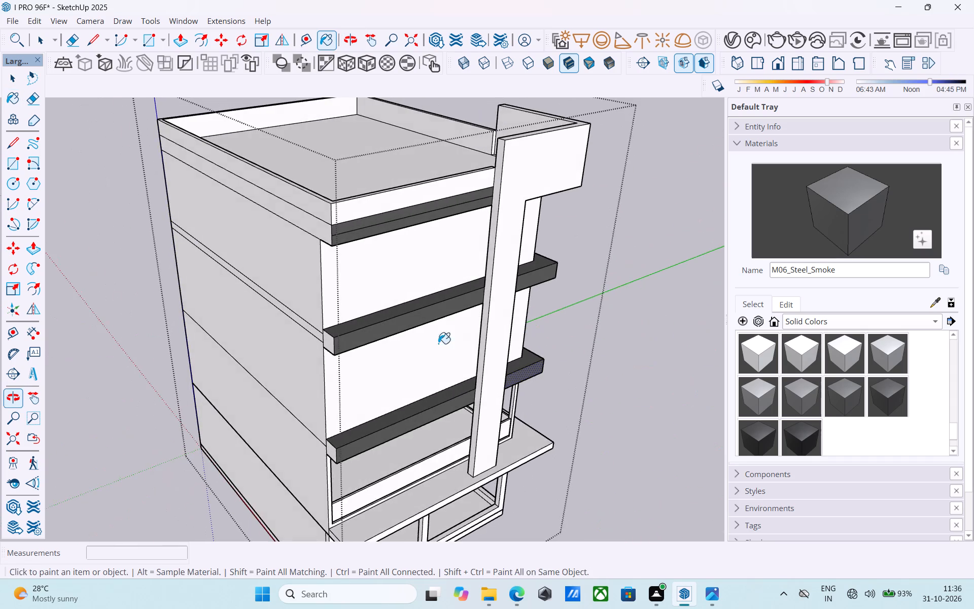
pyautogui.scroll(4, 331, 351)
pyautogui.click(329, 342)
pyautogui.scroll(-5, 329, 342)
pyautogui.moveTo(399, 299); pyautogui.dragTo(416, 266, button='middle')
pyautogui.scroll(5, 399, 387)
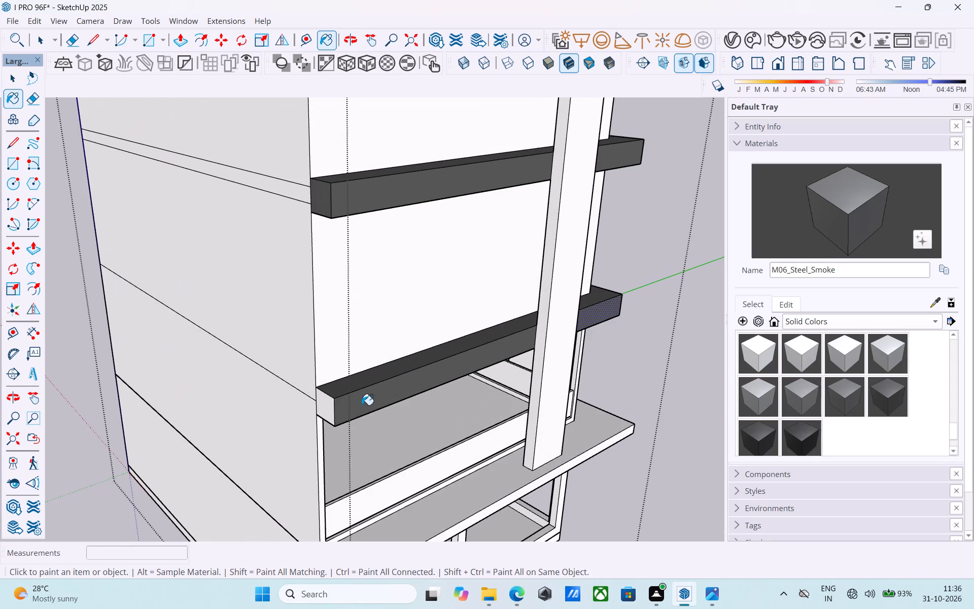
pyautogui.click(326, 409)
# Paint the lower parapet band along the remaining blank wall with M06_Steel_Smoke.
pyautogui.scroll(-4, 324, 410)
pyautogui.moveTo(324, 411); pyautogui.dragTo(384, 476, button='middle')
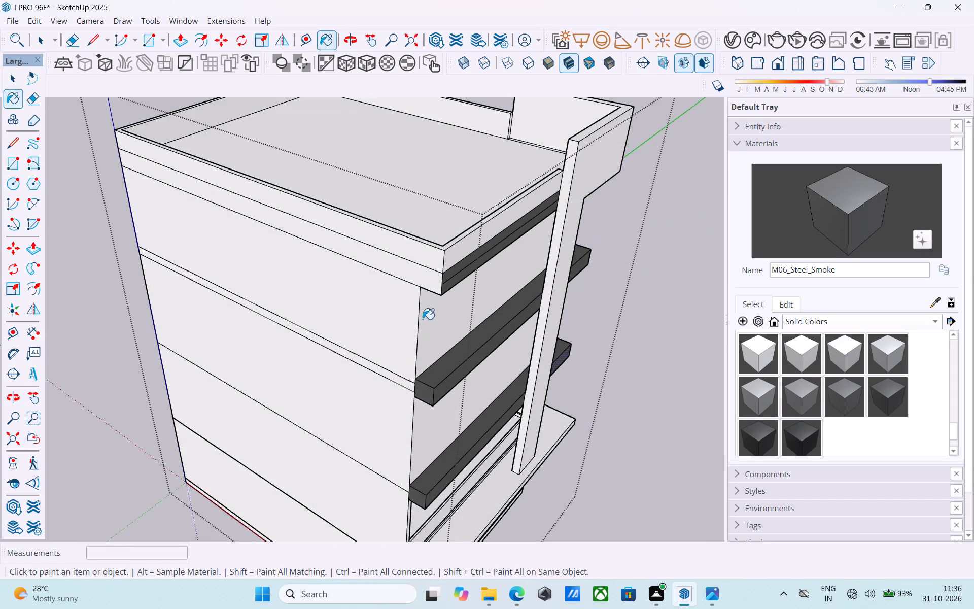
pyautogui.scroll(4, 424, 298)
pyautogui.press('l')
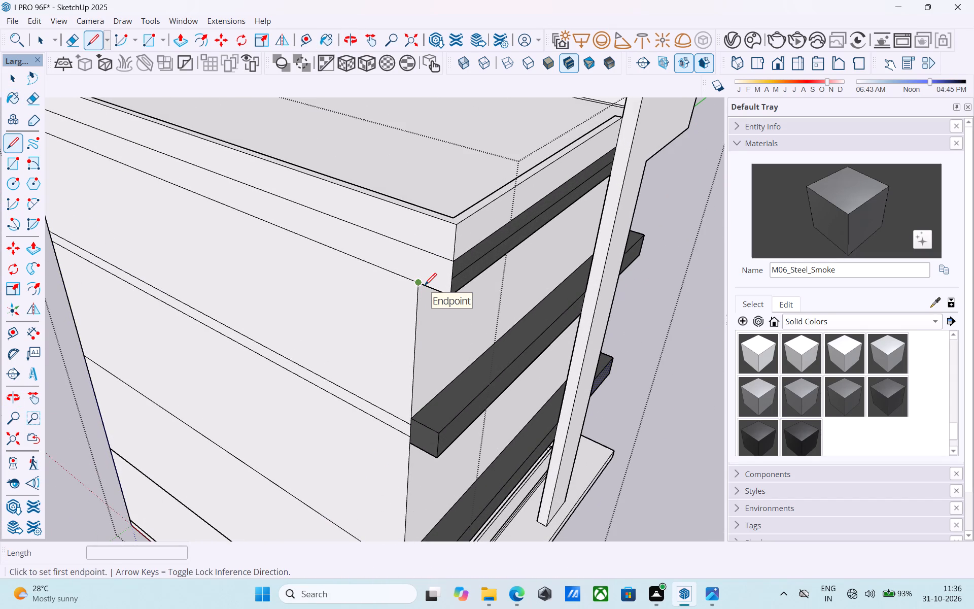
pyautogui.click(424, 282)
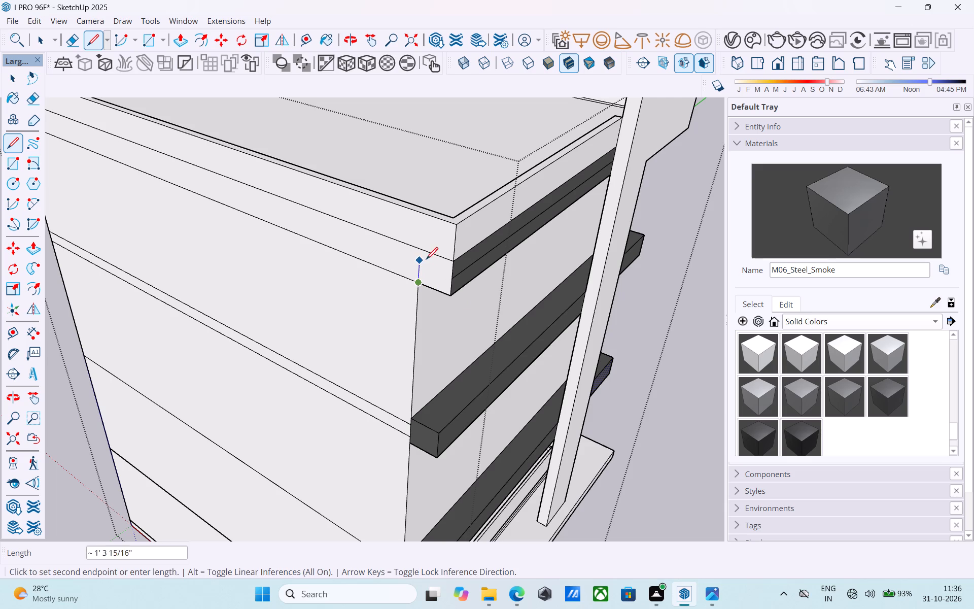
pyautogui.click(873, 190)
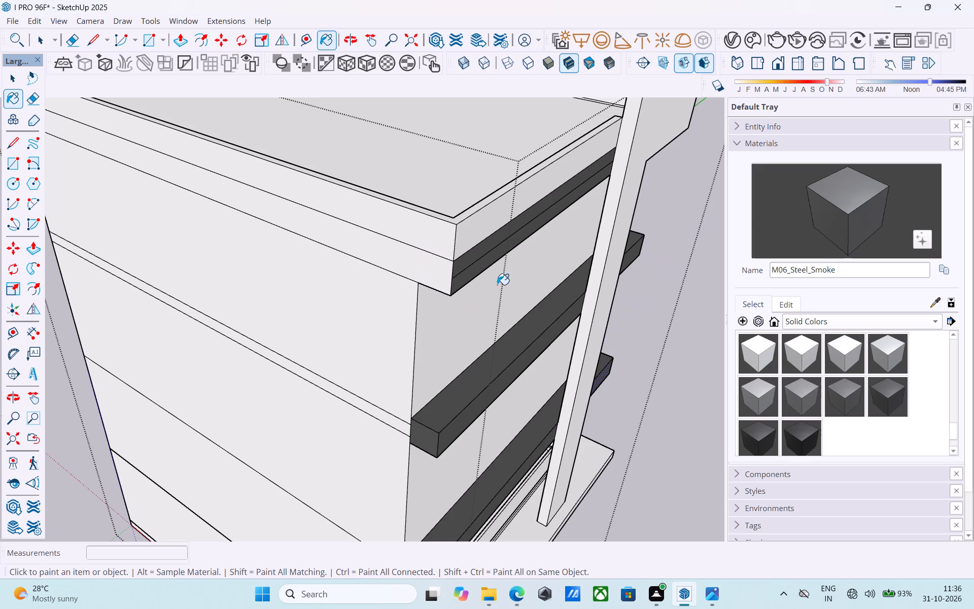
pyautogui.click(427, 280)
# Examine the painted ledges and parapet band from all sides of the building and from below.
pyautogui.scroll(-10, 432, 273)
pyautogui.moveTo(357, 325); pyautogui.dragTo(892, 299, button='middle')
pyautogui.moveTo(240, 293); pyautogui.dragTo(547, 289, button='middle')
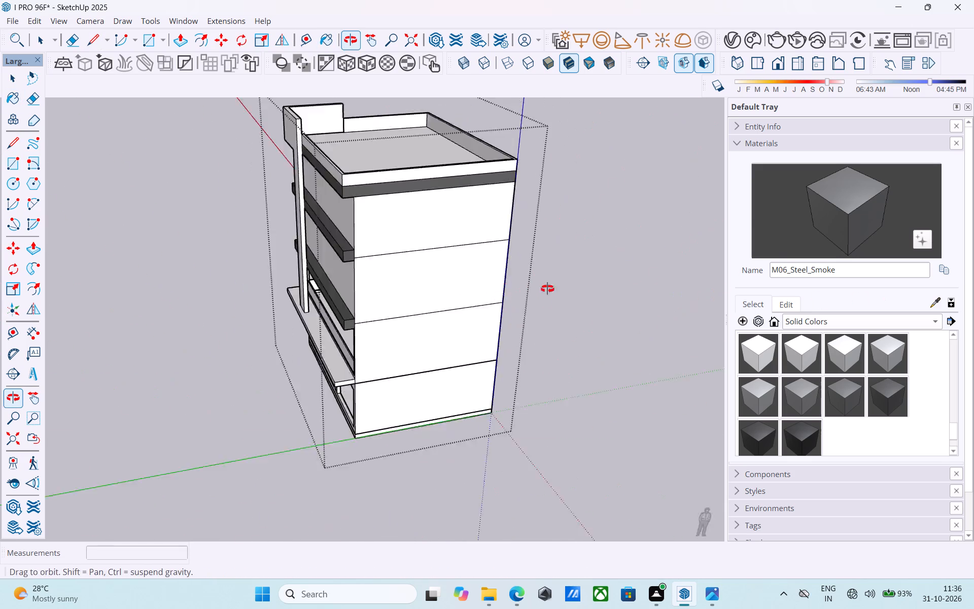
pyautogui.moveTo(547, 289); pyautogui.dragTo(770, 259, button='middle')
pyautogui.moveTo(79, 296); pyautogui.dragTo(526, 266, button='middle')
pyautogui.scroll(9, 513, 241)
pyautogui.moveTo(487, 242); pyautogui.dragTo(474, 258, button='middle')
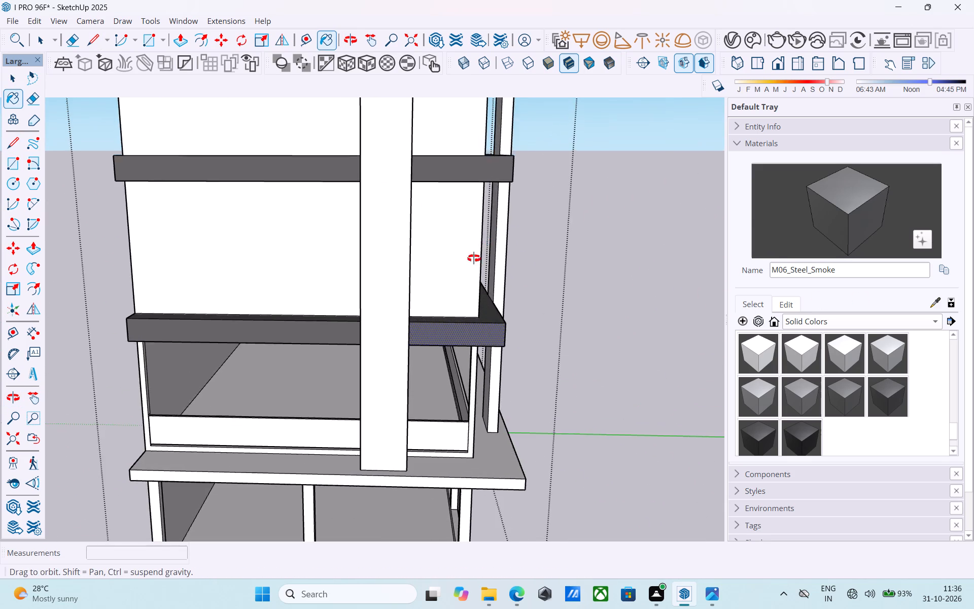
pyautogui.moveTo(474, 258); pyautogui.dragTo(295, 310, button='middle')
pyautogui.scroll(-8, 295, 310)
pyautogui.moveTo(353, 299); pyautogui.dragTo(656, 275, button='middle')
pyautogui.moveTo(279, 285); pyautogui.dragTo(805, 271, button='middle')
pyautogui.moveTo(265, 260); pyautogui.dragTo(338, 263, button='middle')
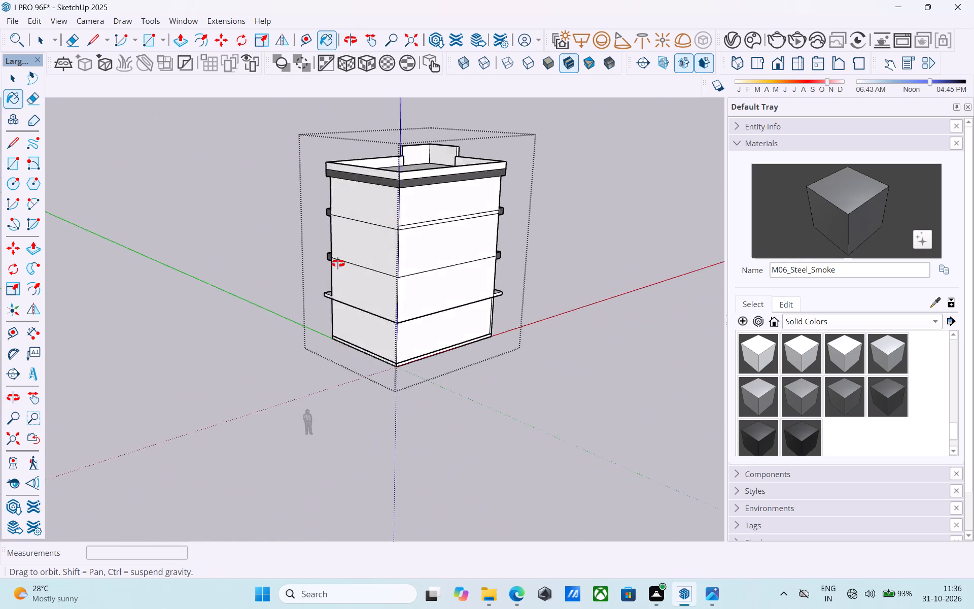
pyautogui.moveTo(338, 263); pyautogui.dragTo(787, 253, button='middle')
pyautogui.moveTo(234, 227); pyautogui.dragTo(580, 227, button='middle')
pyautogui.moveTo(185, 244); pyautogui.dragTo(349, 234, button='middle')
pyautogui.scroll(10, 336, 216)
pyautogui.moveTo(399, 185); pyautogui.dragTo(320, 276, button='middle')
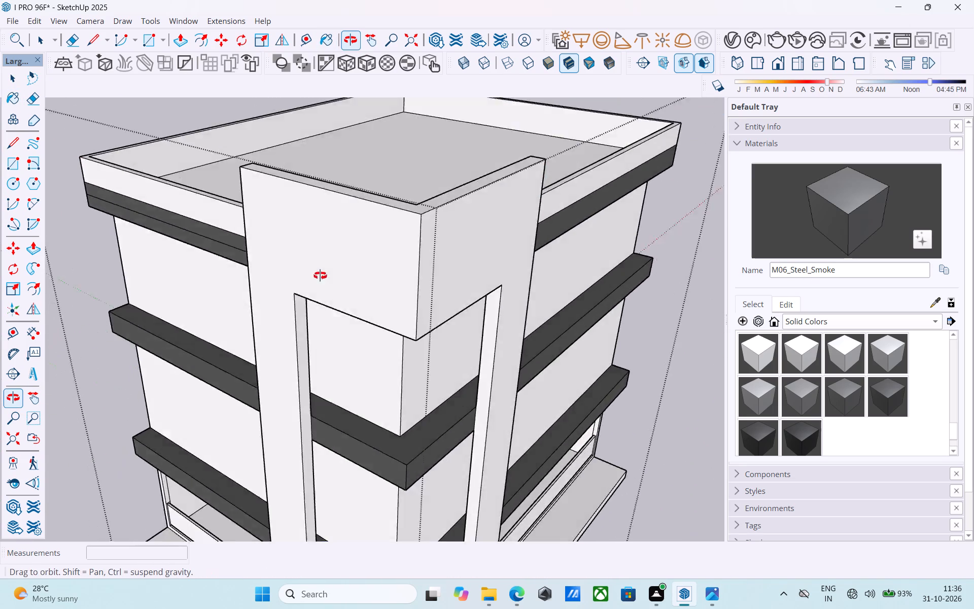
pyautogui.moveTo(320, 276); pyautogui.dragTo(253, 111, button='middle')
pyautogui.scroll(1, 265, 274)
pyautogui.moveTo(266, 283); pyautogui.dragTo(271, 211, button='middle')
pyautogui.scroll(-4, 261, 163)
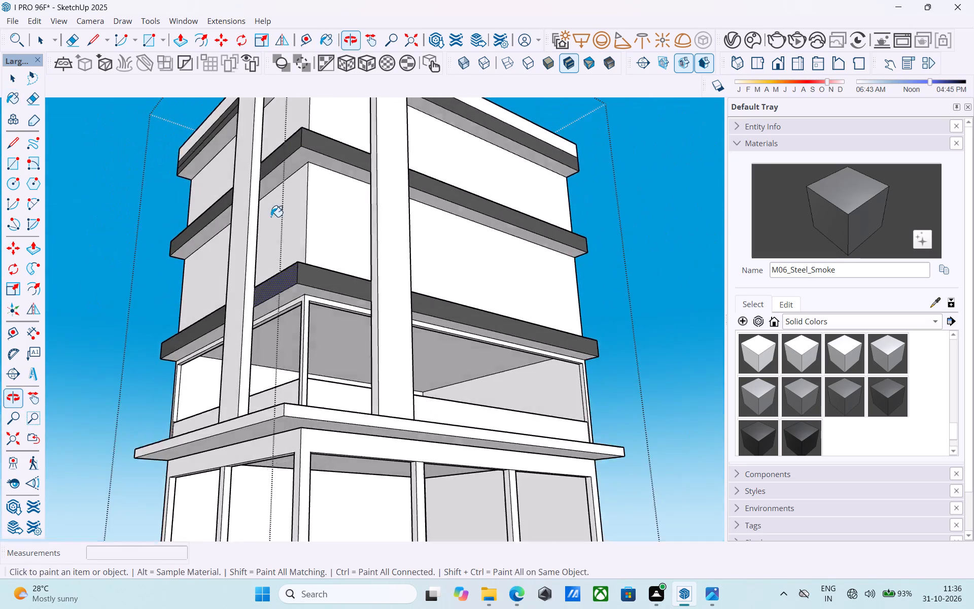
pyautogui.scroll(-5, 271, 217)
pyautogui.moveTo(267, 327); pyautogui.dragTo(269, 355, button='middle')
pyautogui.scroll(-5, 282, 364)
# Erase the short seam edge at the corner on the underside of the corner frame's top beam.
pyautogui.moveTo(283, 360); pyautogui.dragTo(295, 316, button='middle')
pyautogui.scroll(10, 271, 131)
pyautogui.moveTo(276, 291); pyautogui.dragTo(275, 290, button='middle')
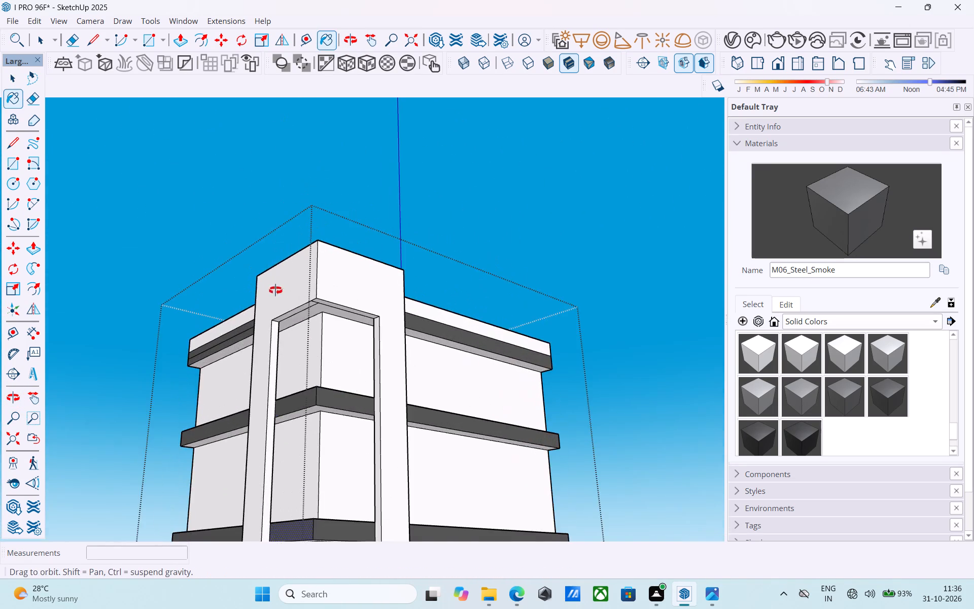
pyautogui.moveTo(275, 290); pyautogui.dragTo(298, 193, button='middle')
pyautogui.scroll(9, 326, 226)
pyautogui.moveTo(338, 225); pyautogui.dragTo(307, 232, button='middle')
pyautogui.scroll(1, 307, 232)
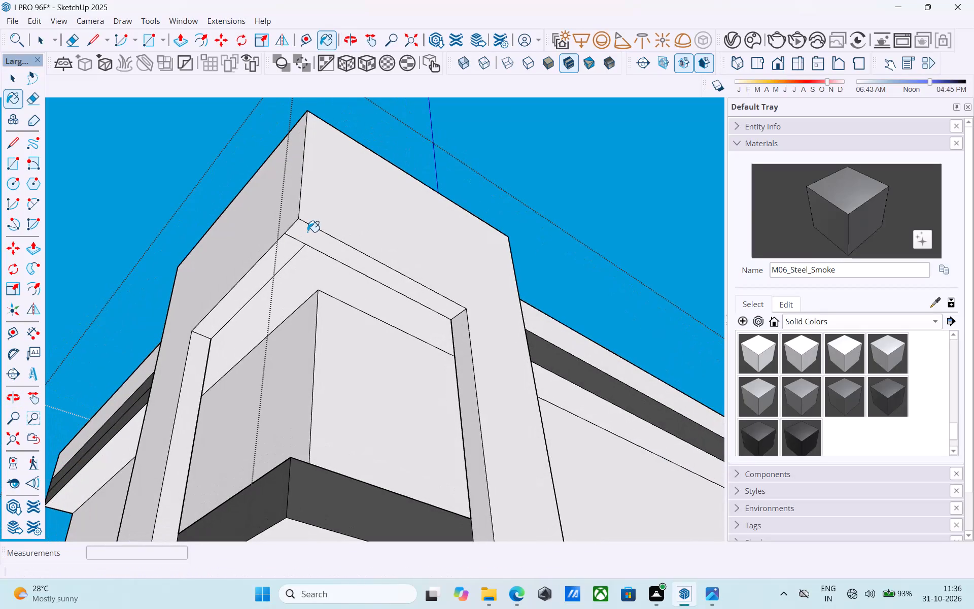
pyautogui.press('e')
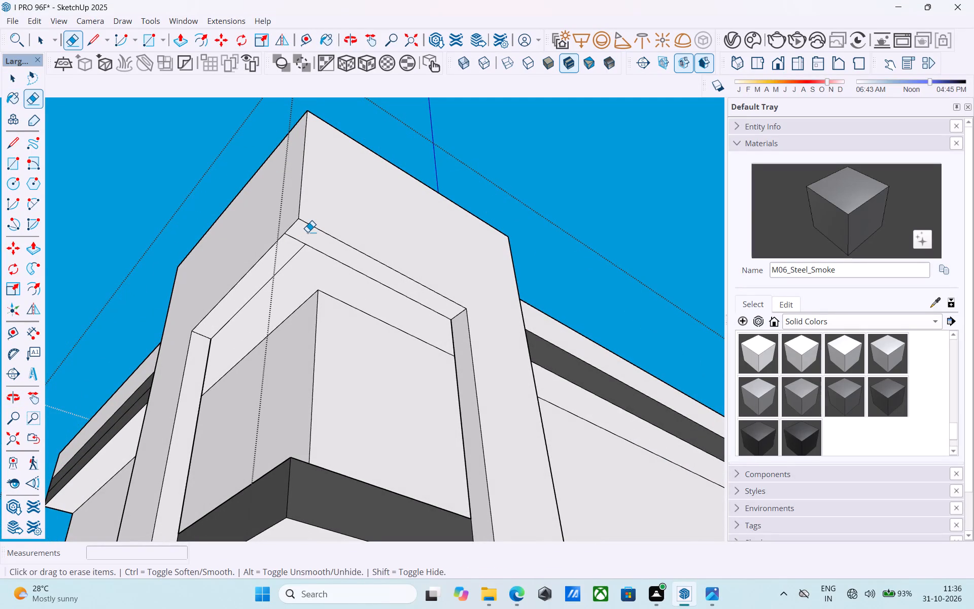
pyautogui.scroll(6, 307, 231)
pyautogui.moveTo(294, 242); pyautogui.dragTo(281, 251)
pyautogui.scroll(-14, 281, 252)
# Examine the corner frame's underside, the ledges and the lower glazed storeys from below, above and the side.
pyautogui.moveTo(274, 284); pyautogui.dragTo(297, 218, button='middle')
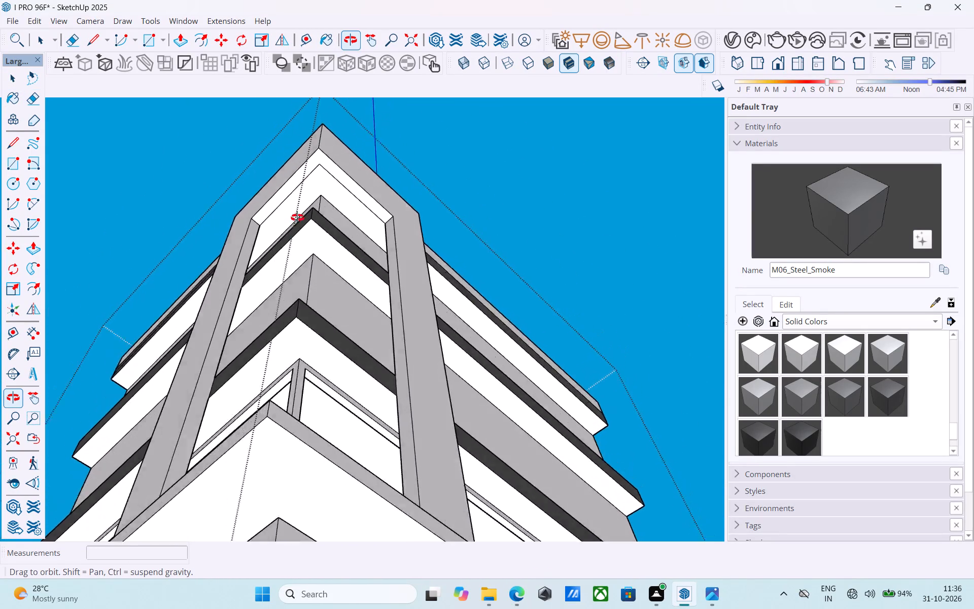
pyautogui.moveTo(297, 218); pyautogui.dragTo(322, 172, button='middle')
pyautogui.scroll(15, 322, 172)
pyautogui.moveTo(335, 192); pyautogui.dragTo(355, 403, button='middle')
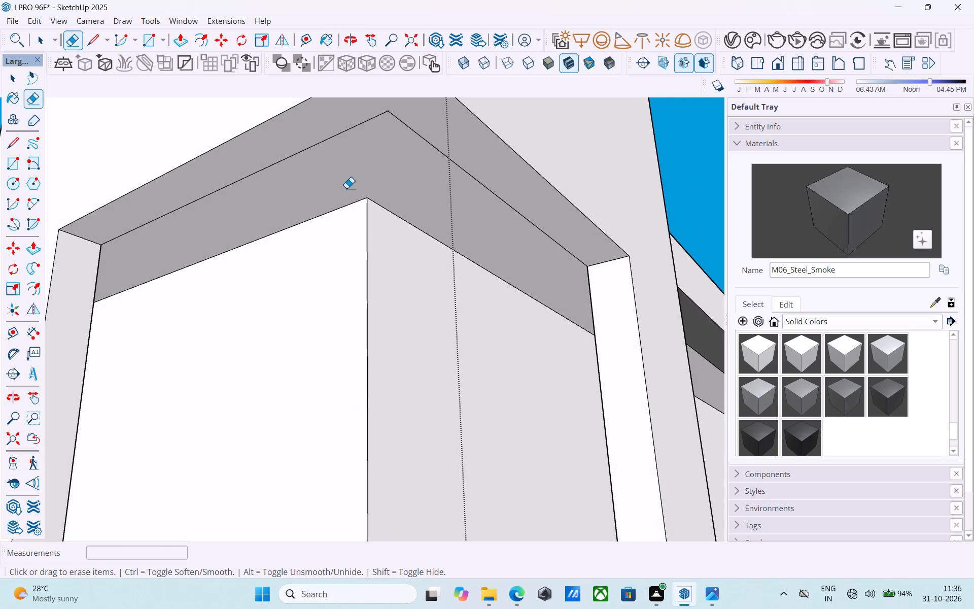
pyautogui.moveTo(349, 195); pyautogui.dragTo(350, 439, button='middle')
pyautogui.moveTo(391, 221); pyautogui.dragTo(343, 421, button='middle')
pyautogui.scroll(-3, 341, 410)
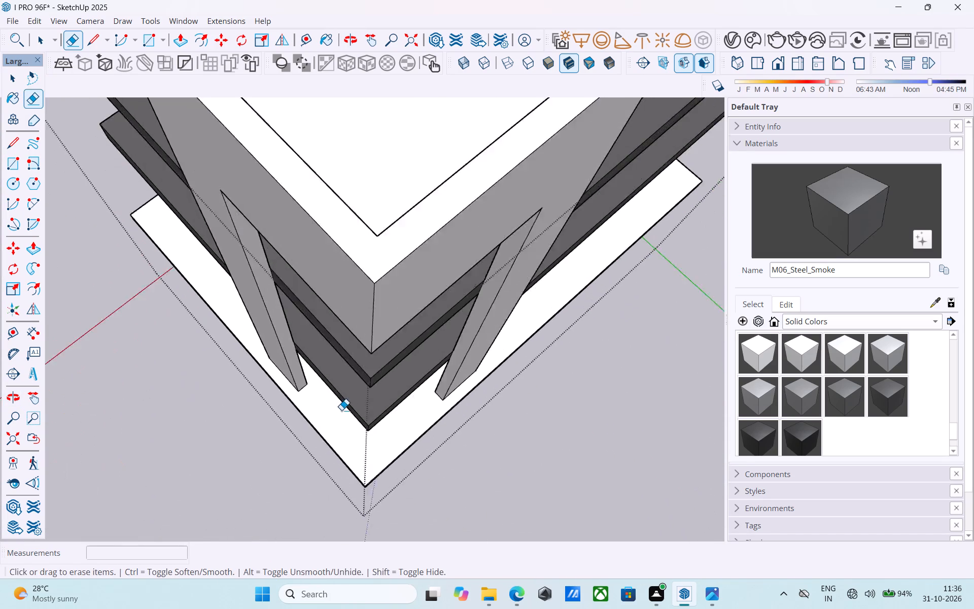
pyautogui.scroll(-4, 341, 410)
pyautogui.moveTo(341, 410); pyautogui.dragTo(335, 146, button='middle')
pyautogui.scroll(-5, 343, 346)
pyautogui.moveTo(330, 369); pyautogui.dragTo(318, 362, button='middle')
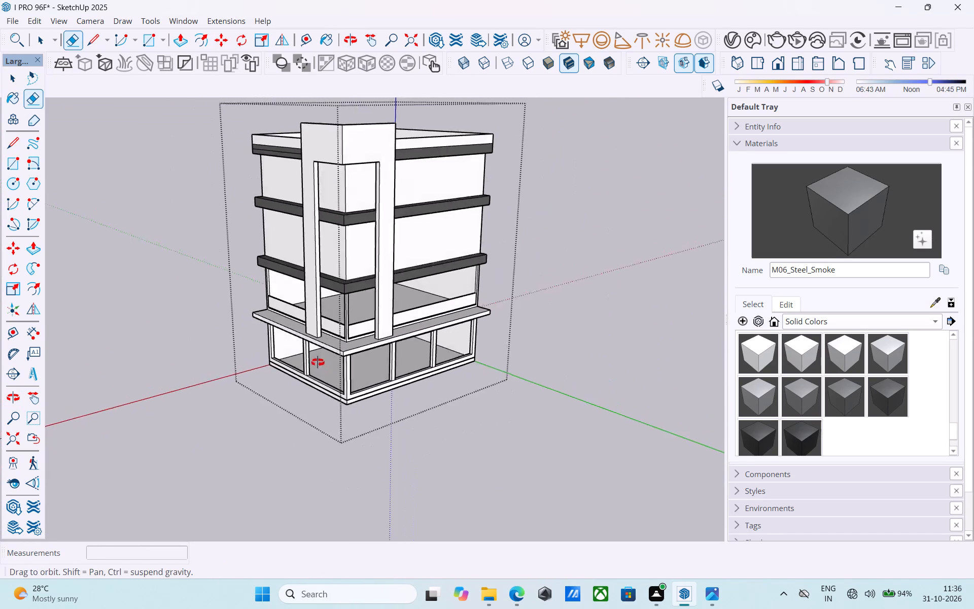
pyautogui.moveTo(318, 362); pyautogui.dragTo(167, 378, button='middle')
pyautogui.scroll(7, 170, 367)
pyautogui.moveTo(269, 337); pyautogui.dragTo(608, 323, button='middle')
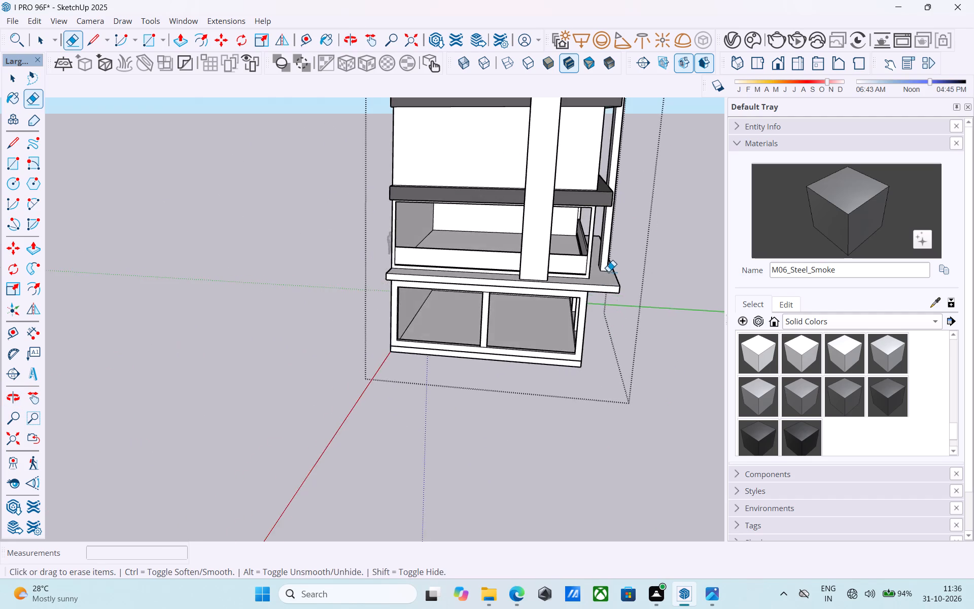
# Examine the corner frame, painted ledges and glazed lower storeys from close up, below, above and both facade sides.
pyautogui.scroll(13, 608, 270)
pyautogui.moveTo(595, 277); pyautogui.dragTo(147, 370, button='middle')
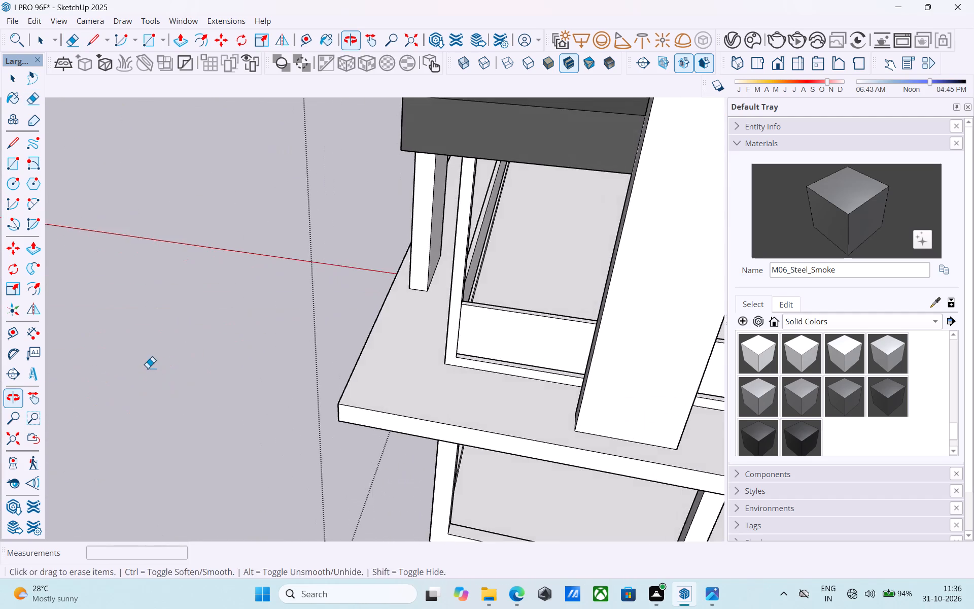
pyautogui.scroll(-5, 148, 368)
pyautogui.moveTo(150, 385); pyautogui.dragTo(356, 325, button='middle')
pyautogui.scroll(-5, 284, 389)
pyautogui.scroll(-4, 262, 470)
pyautogui.moveTo(251, 489); pyautogui.dragTo(258, 435, button='middle')
pyautogui.scroll(-4, 251, 444)
pyautogui.moveTo(251, 449); pyautogui.dragTo(283, 455, button='middle')
pyautogui.scroll(1, 386, 183)
pyautogui.moveTo(386, 183); pyautogui.dragTo(406, 175, button='middle')
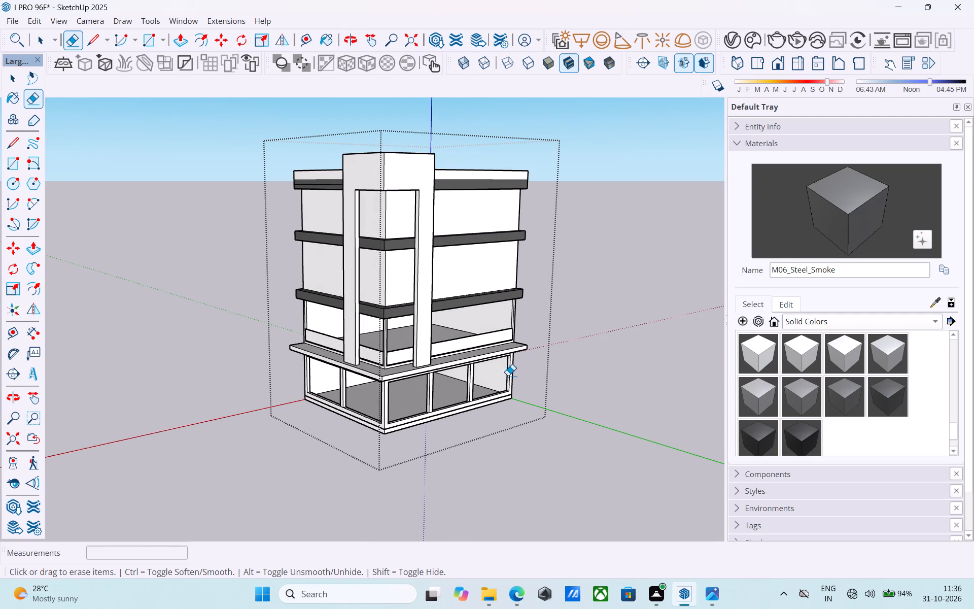
pyautogui.scroll(-4, 520, 461)
pyautogui.moveTo(502, 465); pyautogui.dragTo(503, 421, button='middle')
pyautogui.scroll(-4, 464, 466)
pyautogui.moveTo(454, 466); pyautogui.dragTo(454, 423, button='middle')
pyautogui.scroll(8, 438, 283)
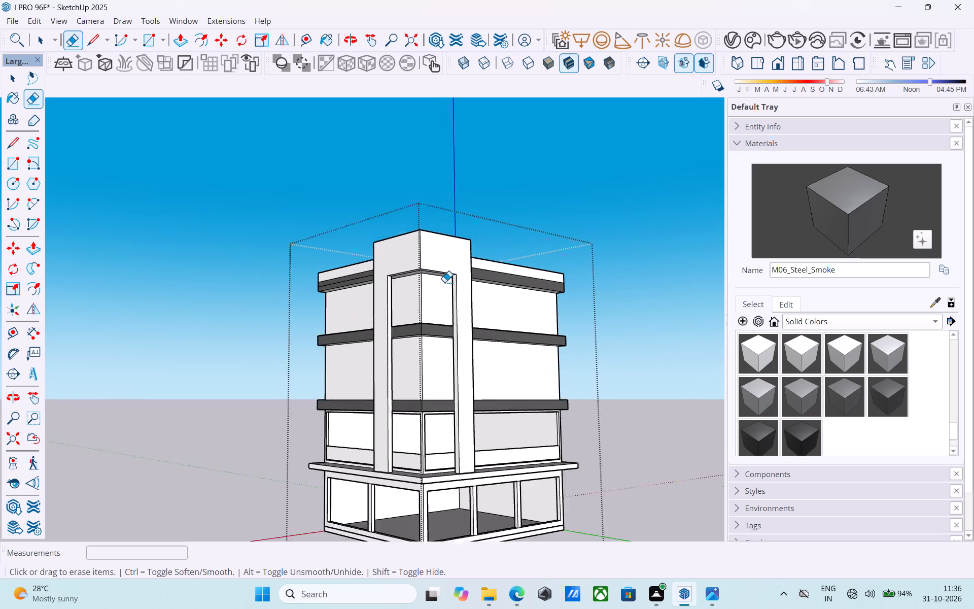
pyautogui.moveTo(440, 358); pyautogui.dragTo(489, 337, button='middle')
pyautogui.scroll(-5, 446, 295)
pyautogui.moveTo(448, 409); pyautogui.dragTo(418, 475, button='middle')
pyautogui.scroll(-4, 296, 366)
pyautogui.moveTo(443, 420); pyautogui.dragTo(443, 447, button='middle')
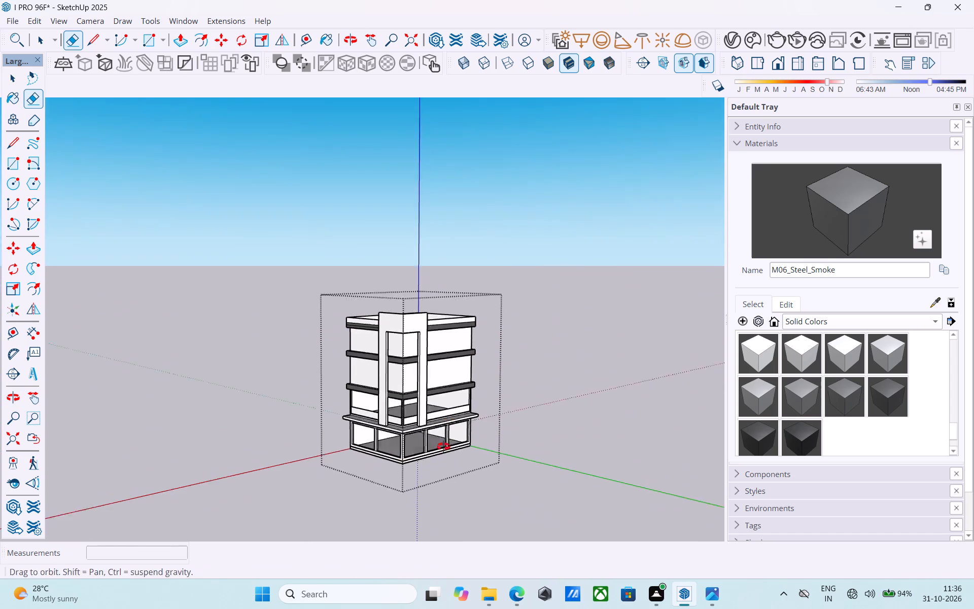
pyautogui.moveTo(443, 447); pyautogui.dragTo(443, 461, button='middle')
pyautogui.scroll(6, 423, 468)
pyautogui.moveTo(379, 454); pyautogui.dragTo(368, 442, button='middle')
pyautogui.scroll(4, 366, 443)
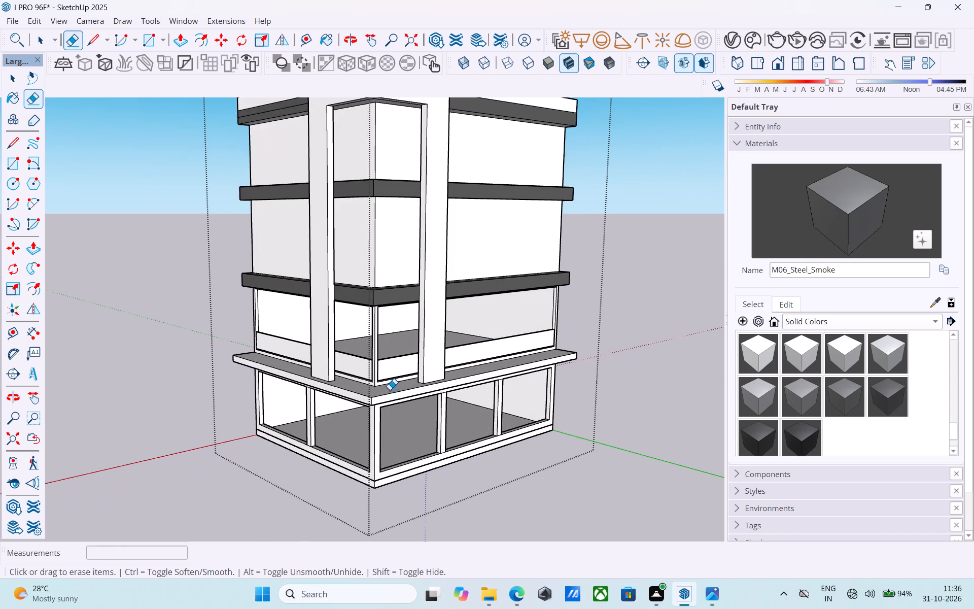
pyautogui.scroll(3, 390, 389)
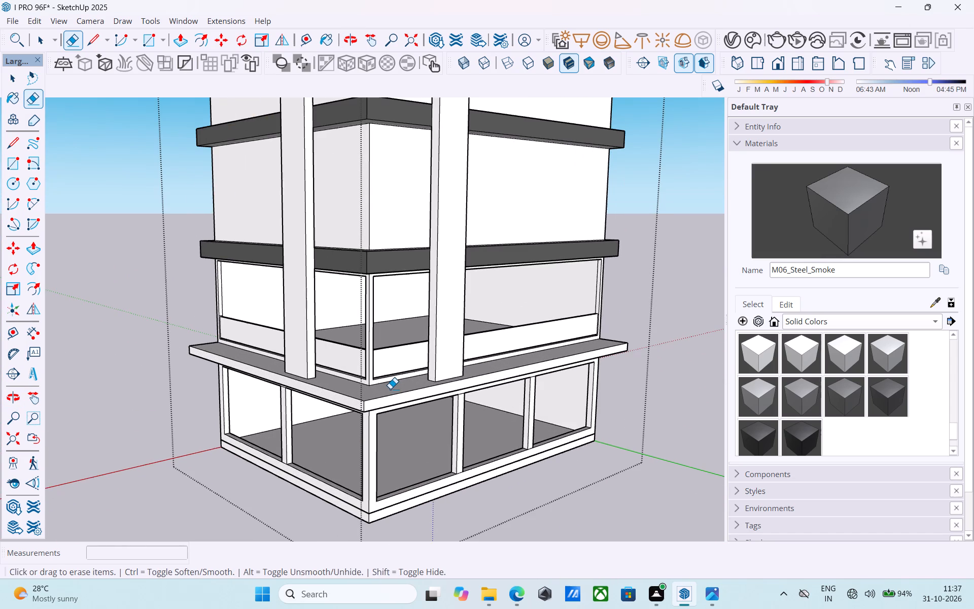
pyautogui.scroll(-3, 338, 401)
pyautogui.moveTo(338, 401); pyautogui.dragTo(354, 399, button='middle')
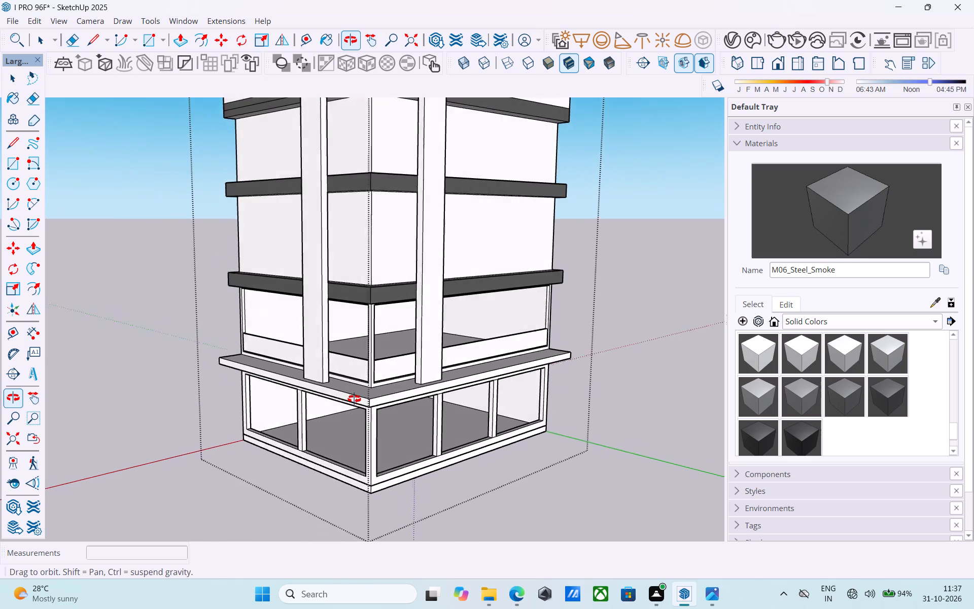
pyautogui.moveTo(354, 399); pyautogui.dragTo(364, 401, button='middle')
pyautogui.moveTo(364, 401); pyautogui.dragTo(312, 424, button='middle')
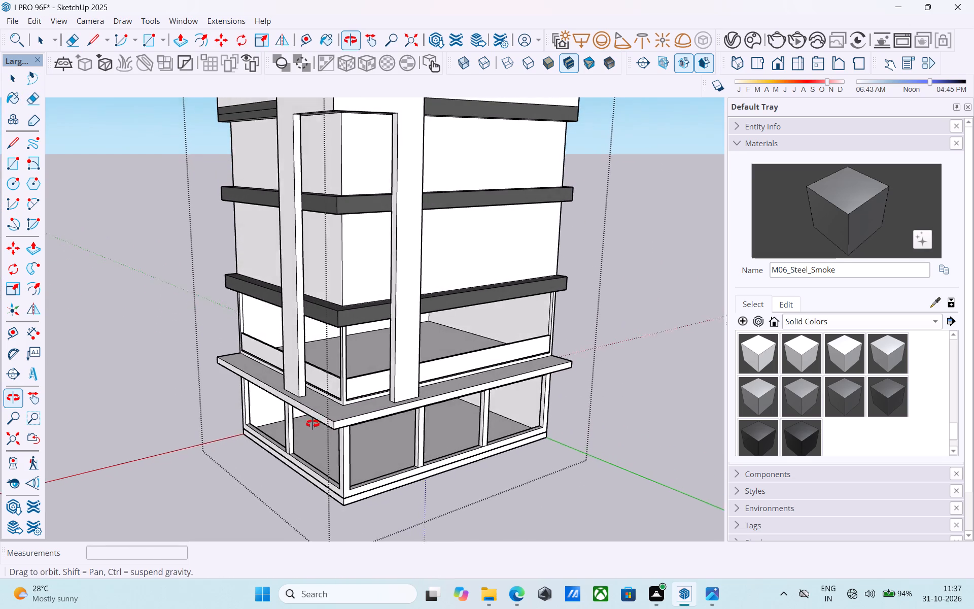
pyautogui.moveTo(312, 424); pyautogui.dragTo(298, 421, button='middle')
pyautogui.moveTo(338, 395); pyautogui.dragTo(299, 409, button='middle')
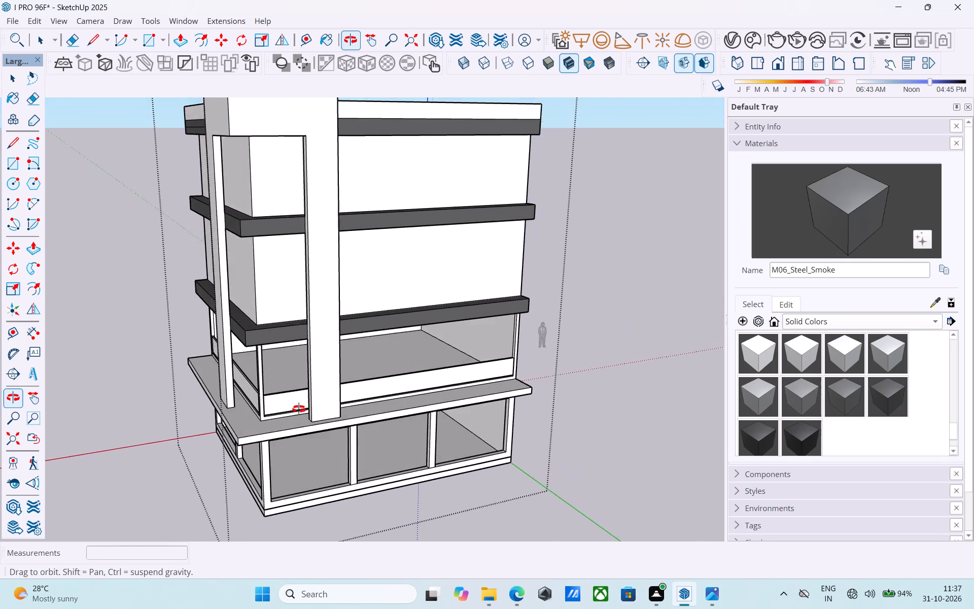
pyautogui.moveTo(299, 409); pyautogui.dragTo(296, 412, button='middle')
pyautogui.moveTo(312, 411); pyautogui.dragTo(275, 426, button='middle')
pyautogui.moveTo(316, 417); pyautogui.dragTo(452, 441, button='middle')
pyautogui.scroll(-1, 453, 442)
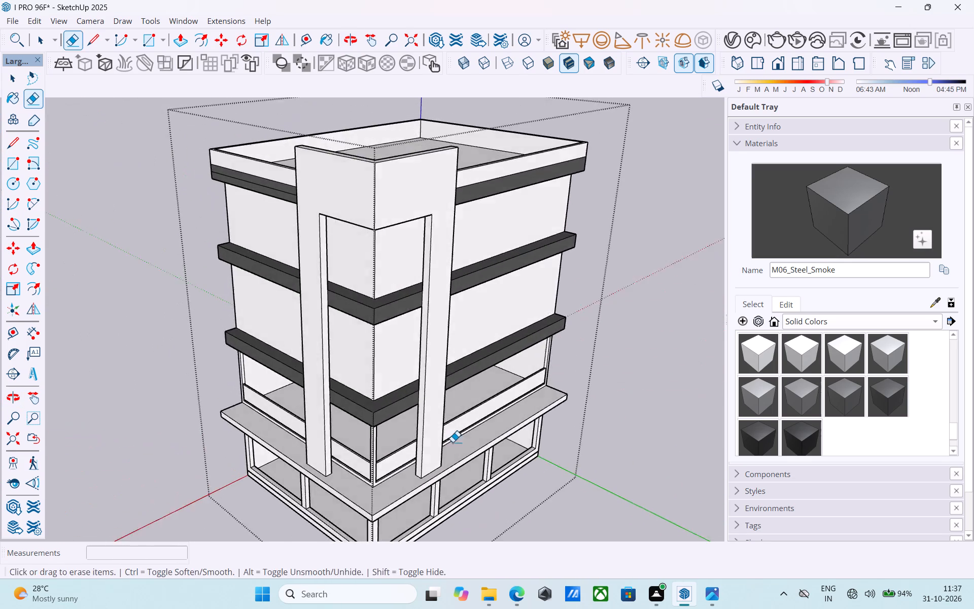
pyautogui.moveTo(349, 401); pyautogui.dragTo(281, 384, button='middle')
pyautogui.moveTo(388, 377); pyautogui.dragTo(178, 351, button='middle')
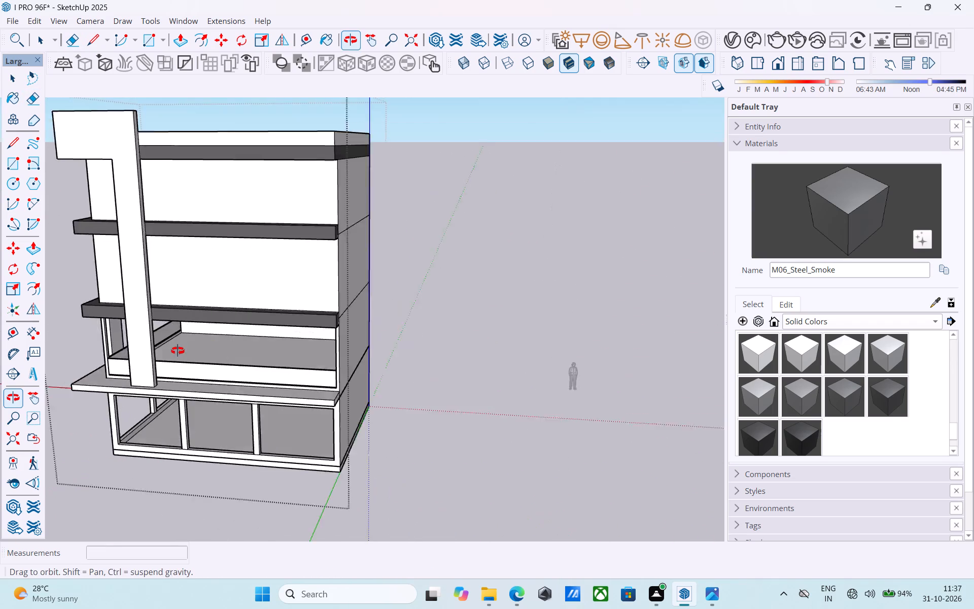
pyautogui.moveTo(178, 351); pyautogui.dragTo(477, 383, button='middle')
pyautogui.scroll(-4, 301, 304)
pyautogui.moveTo(296, 247); pyautogui.dragTo(280, 268, button='middle')
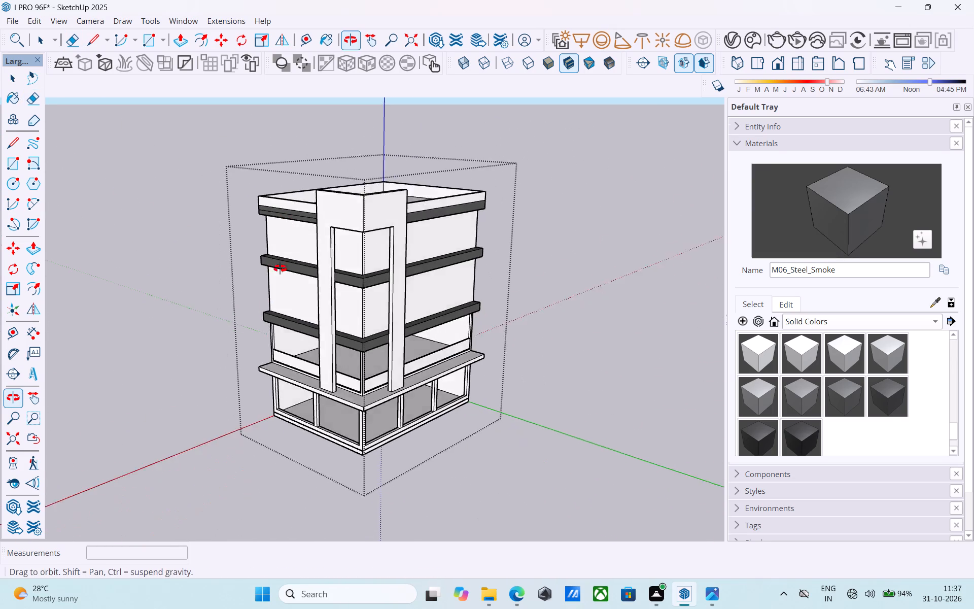
# Paint the top rim of the roof parapet with M06_Steel_Smoke.
pyautogui.moveTo(280, 268); pyautogui.dragTo(253, 383, button='middle')
pyautogui.scroll(5, 336, 297)
pyautogui.moveTo(341, 300); pyautogui.dragTo(105, 314, button='middle')
pyautogui.scroll(6, 280, 396)
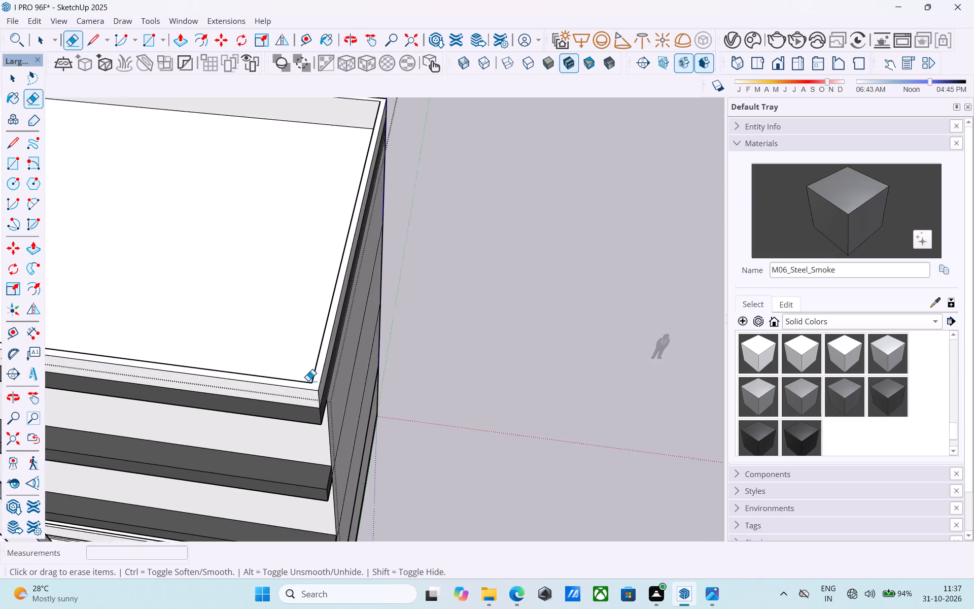
pyautogui.scroll(4, 308, 381)
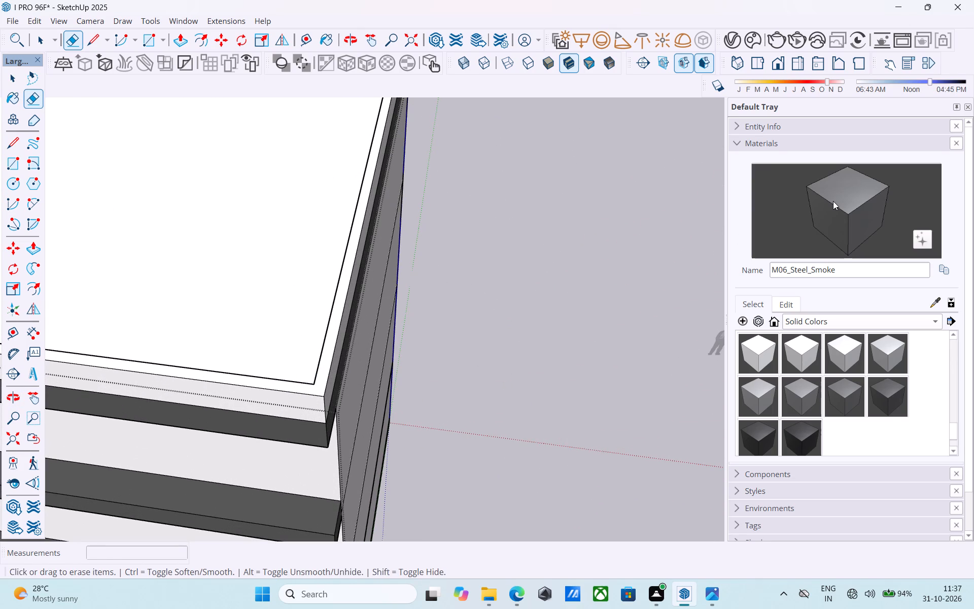
pyautogui.click(833, 201)
pyautogui.click(329, 349)
# Paint the top face of the corner frame's beam with M06_Steel_Smoke.
pyautogui.scroll(-8, 431, 321)
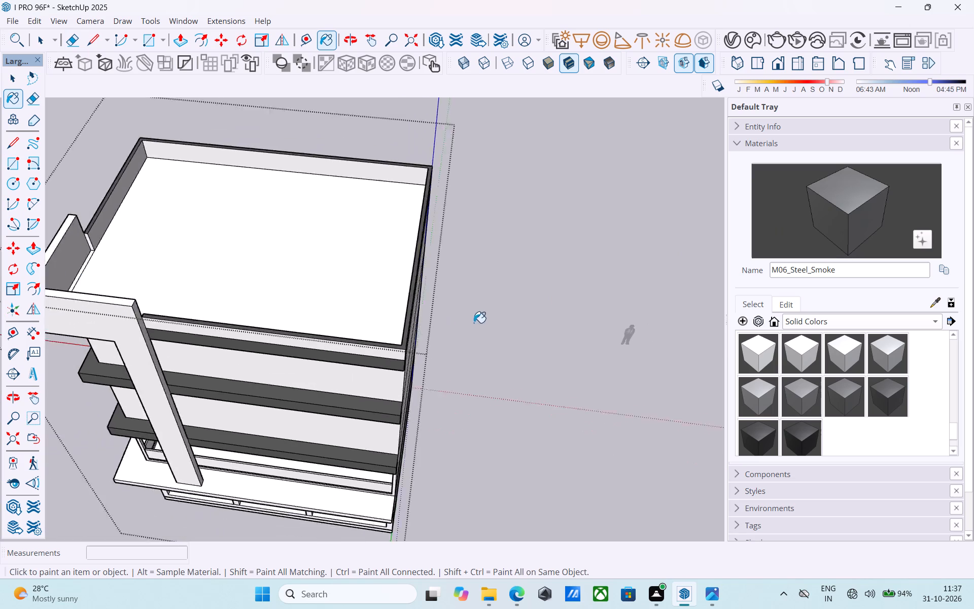
pyautogui.scroll(-3, 474, 323)
pyautogui.moveTo(303, 334); pyautogui.dragTo(553, 163, button='middle')
pyautogui.scroll(-5, 326, 368)
pyautogui.moveTo(300, 426); pyautogui.dragTo(320, 332, button='middle')
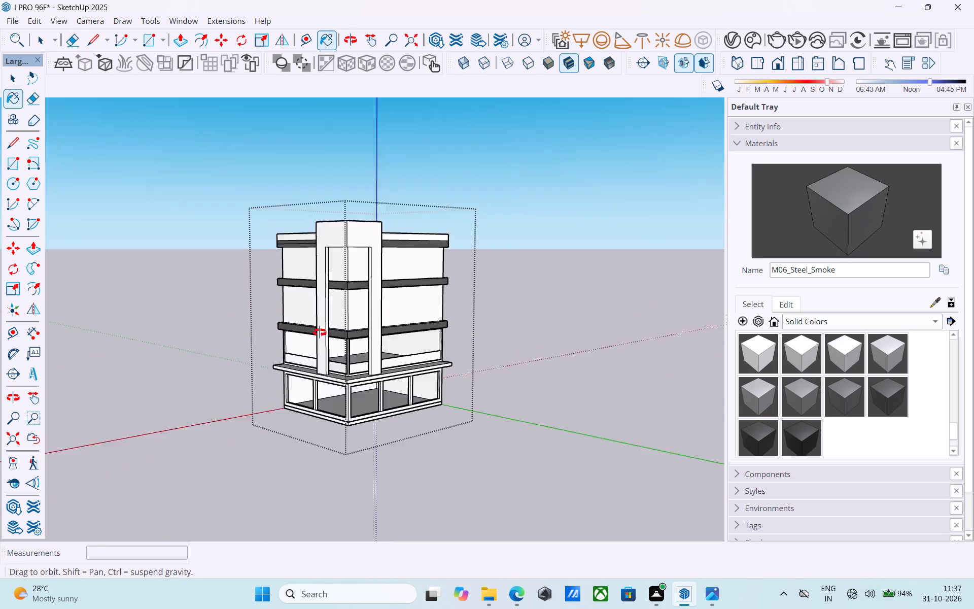
pyautogui.moveTo(320, 332); pyautogui.dragTo(344, 267, button='middle')
pyautogui.scroll(7, 353, 259)
pyautogui.moveTo(399, 223); pyautogui.dragTo(406, 364, button='middle')
pyautogui.scroll(3, 405, 339)
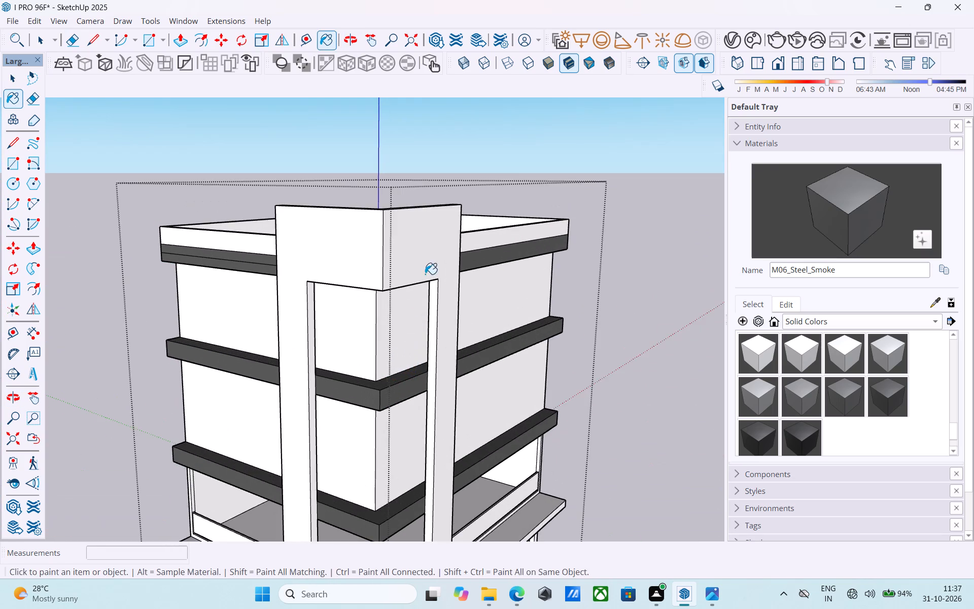
pyautogui.moveTo(413, 291); pyautogui.dragTo(692, 377, button='middle')
pyautogui.moveTo(534, 341); pyautogui.dragTo(264, 420, button='middle')
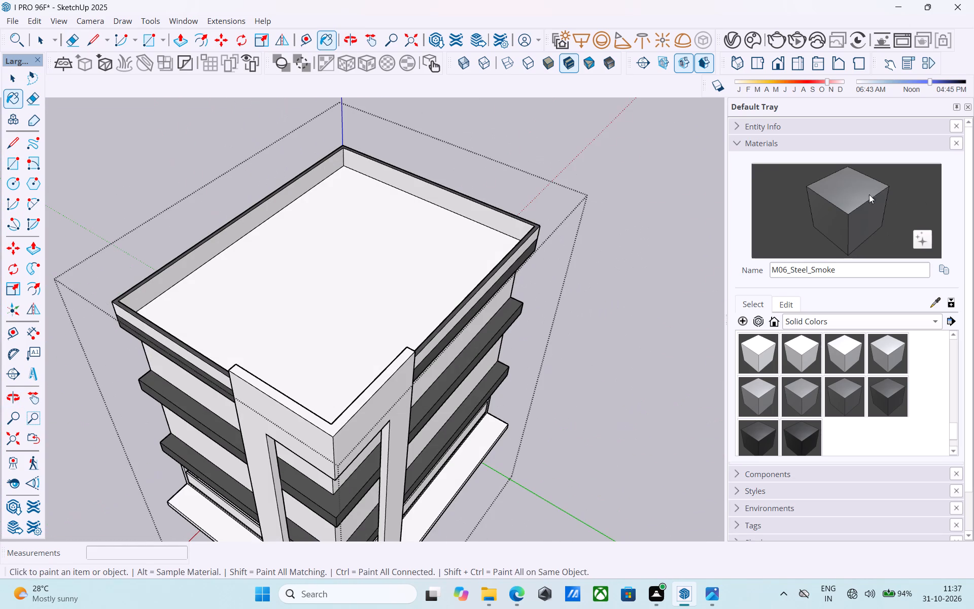
pyautogui.click(860, 197)
pyautogui.scroll(8, 264, 423)
pyautogui.click(342, 401)
# Paint the narrow outer side faces of the corner frame's two legs with M06_Steel_Smoke.
pyautogui.scroll(-6, 327, 409)
pyautogui.moveTo(286, 440); pyautogui.dragTo(288, 408, button='middle')
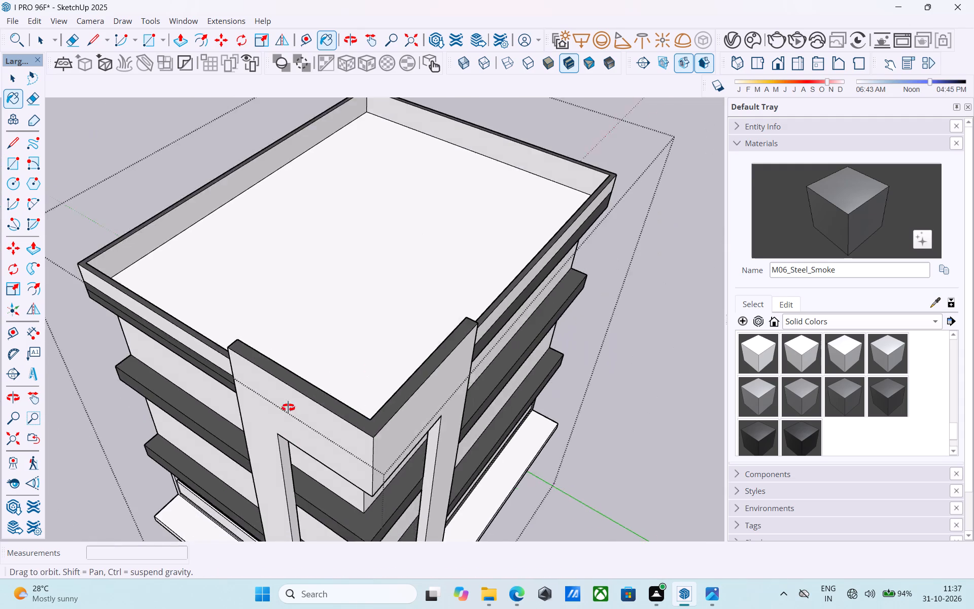
pyautogui.moveTo(288, 408); pyautogui.dragTo(0, 311, button='middle')
pyautogui.moveTo(350, 379); pyautogui.dragTo(0, 370, button='middle')
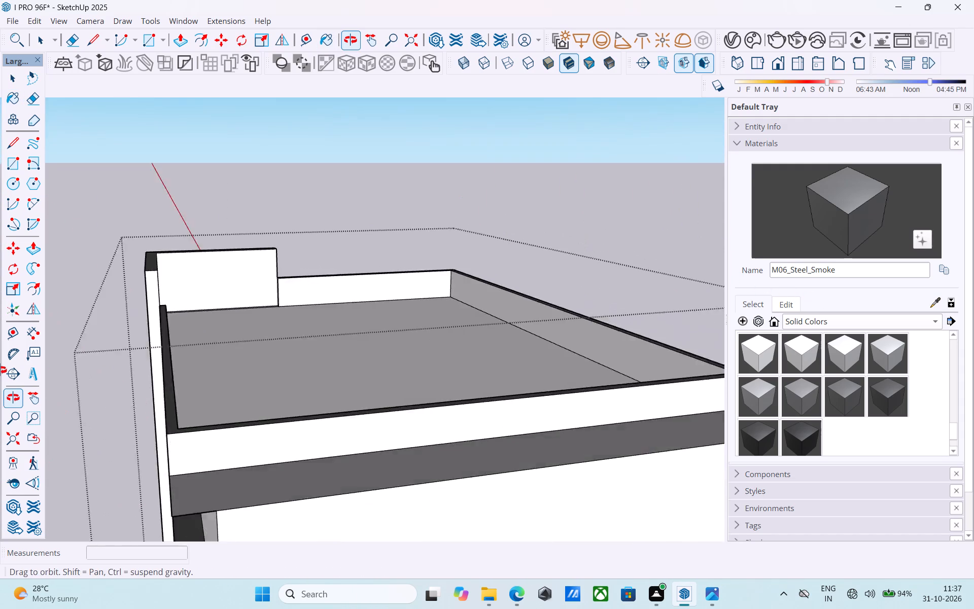
pyautogui.moveTo(0, 370); pyautogui.dragTo(685, 354, button='middle')
pyautogui.moveTo(353, 354); pyautogui.dragTo(41, 305, button='middle')
pyautogui.moveTo(362, 347); pyautogui.dragTo(150, 345, button='middle')
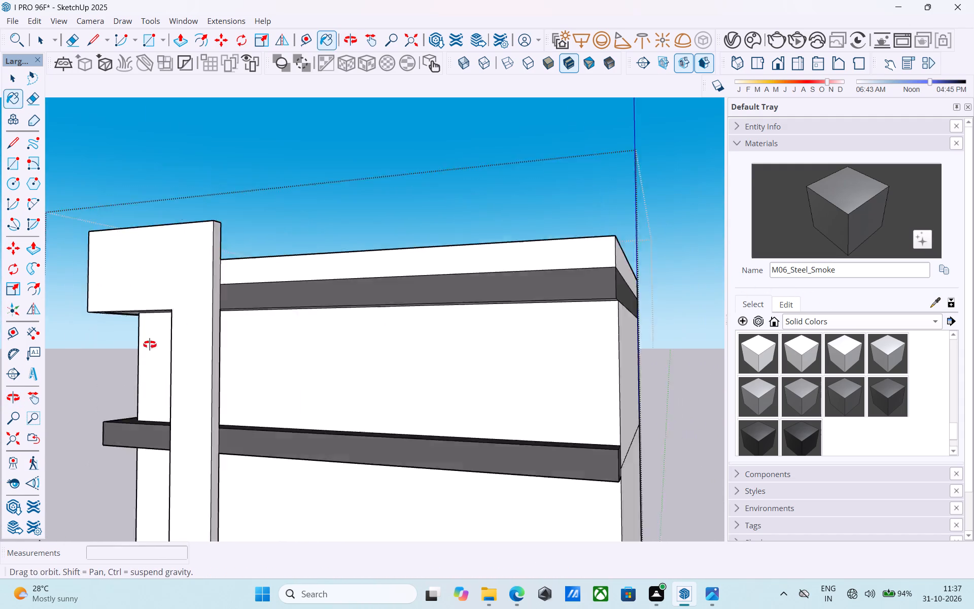
pyautogui.moveTo(150, 345); pyautogui.dragTo(40, 350, button='middle')
pyautogui.scroll(4, 170, 363)
pyautogui.scroll(3, 126, 366)
pyautogui.scroll(-11, 130, 365)
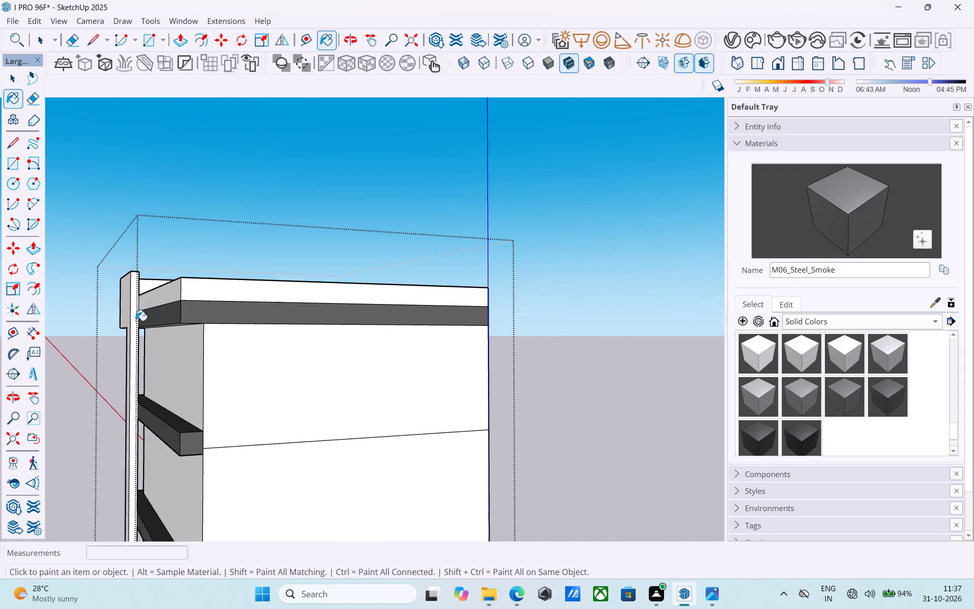
pyautogui.scroll(7, 135, 304)
pyautogui.click(137, 302)
pyautogui.scroll(-4, 135, 309)
pyautogui.moveTo(135, 324); pyautogui.dragTo(600, 352, button='middle')
pyautogui.moveTo(296, 359); pyautogui.dragTo(522, 354, button='middle')
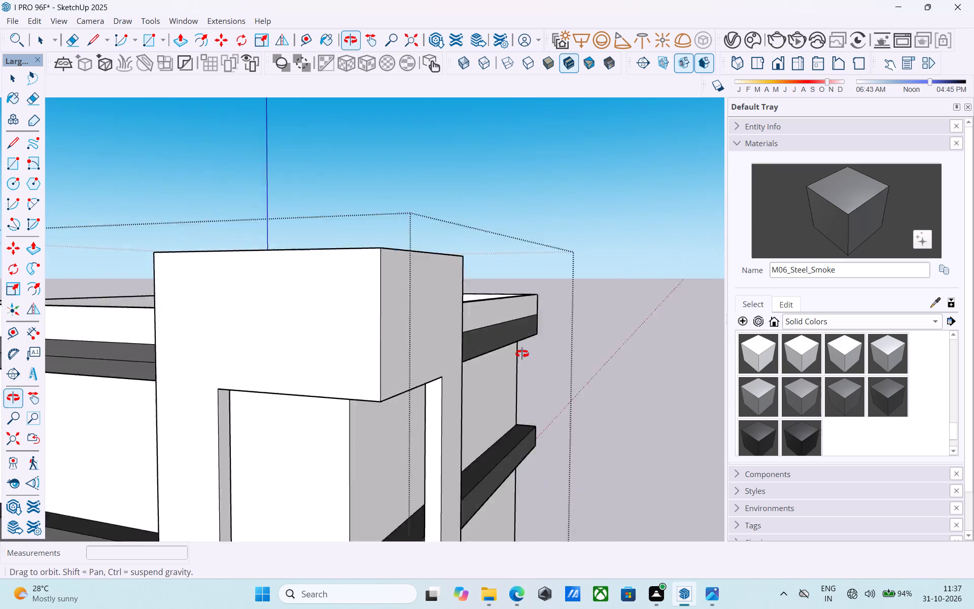
pyautogui.moveTo(522, 354); pyautogui.dragTo(545, 354, button='middle')
pyautogui.scroll(-3, 530, 347)
pyautogui.moveTo(498, 366); pyautogui.dragTo(825, 369, button='middle')
pyautogui.scroll(5, 449, 354)
pyautogui.click(612, 311)
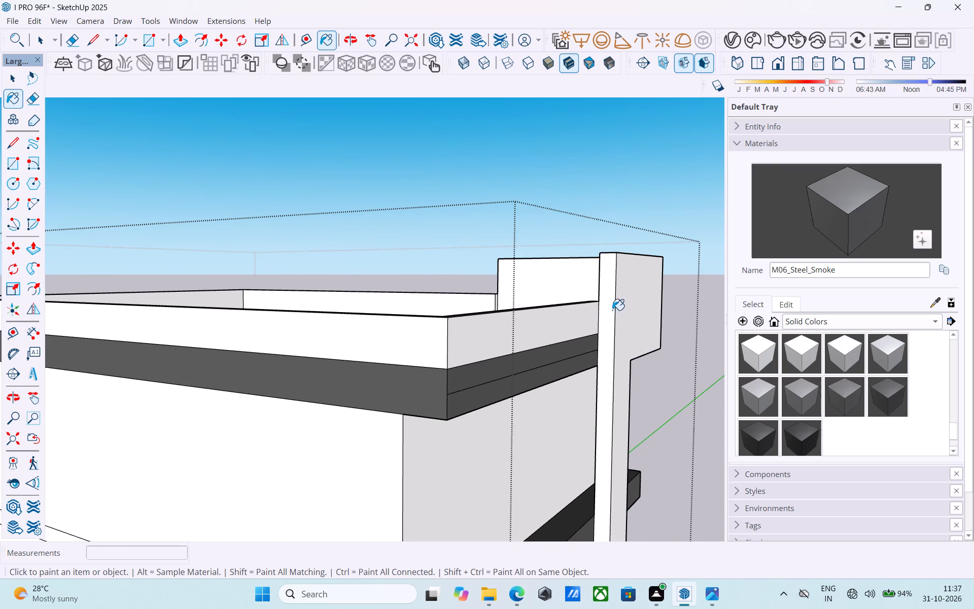
# Paint the window frames of the glazed storey above the ground-floor canopy with M06_Steel_Smoke on both corner facades.
pyautogui.scroll(-8, 577, 314)
pyautogui.moveTo(463, 357); pyautogui.dragTo(171, 343, button='middle')
pyautogui.scroll(-5, 128, 339)
pyautogui.moveTo(276, 371); pyautogui.dragTo(232, 363, button='middle')
pyautogui.scroll(-6, 235, 354)
pyautogui.moveTo(256, 401); pyautogui.dragTo(175, 425, button='middle')
pyautogui.scroll(-4, 272, 392)
pyautogui.scroll(7, 221, 488)
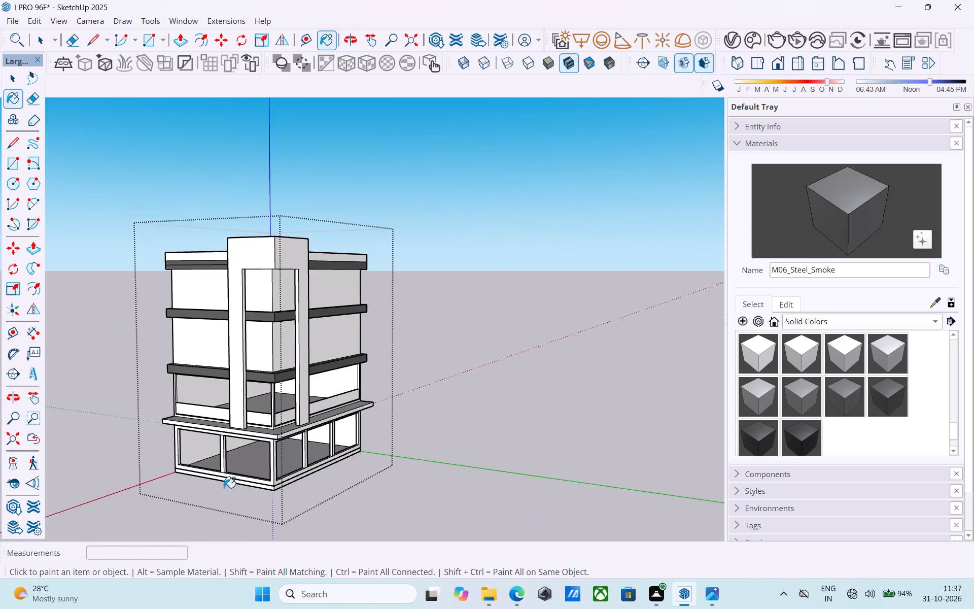
pyautogui.moveTo(255, 451); pyautogui.dragTo(243, 443, button='middle')
pyautogui.scroll(4, 243, 443)
pyautogui.click(853, 213)
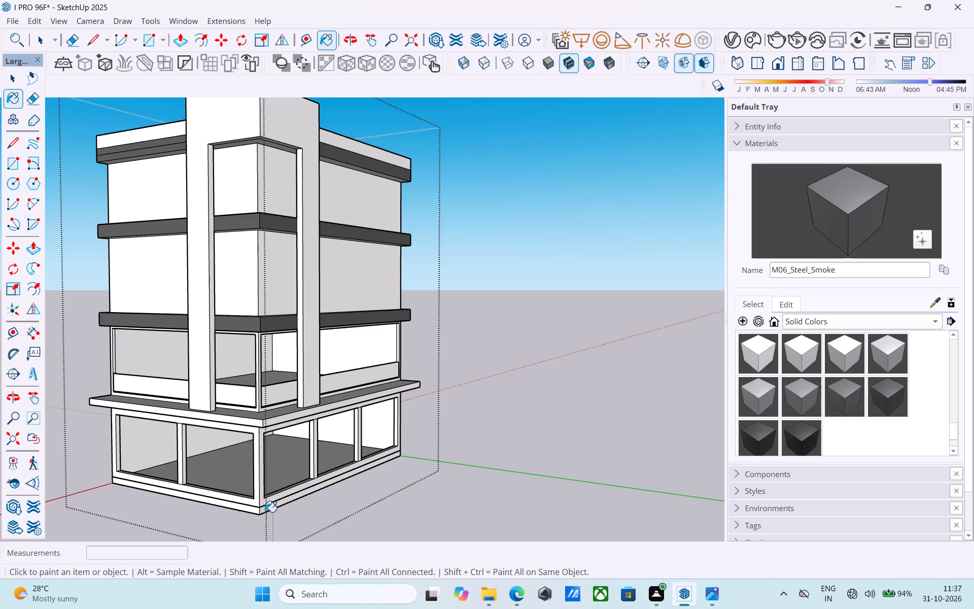
pyautogui.scroll(3, 193, 513)
pyautogui.scroll(9, 219, 389)
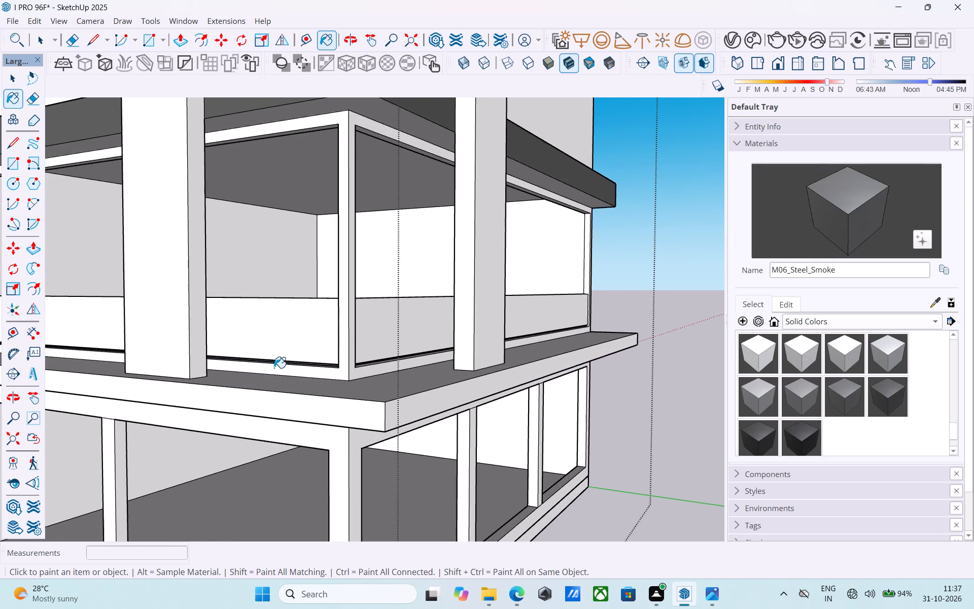
pyautogui.scroll(-5, 285, 359)
pyautogui.moveTo(297, 373); pyautogui.dragTo(272, 362, button='middle')
pyautogui.scroll(4, 264, 362)
pyautogui.click(270, 354)
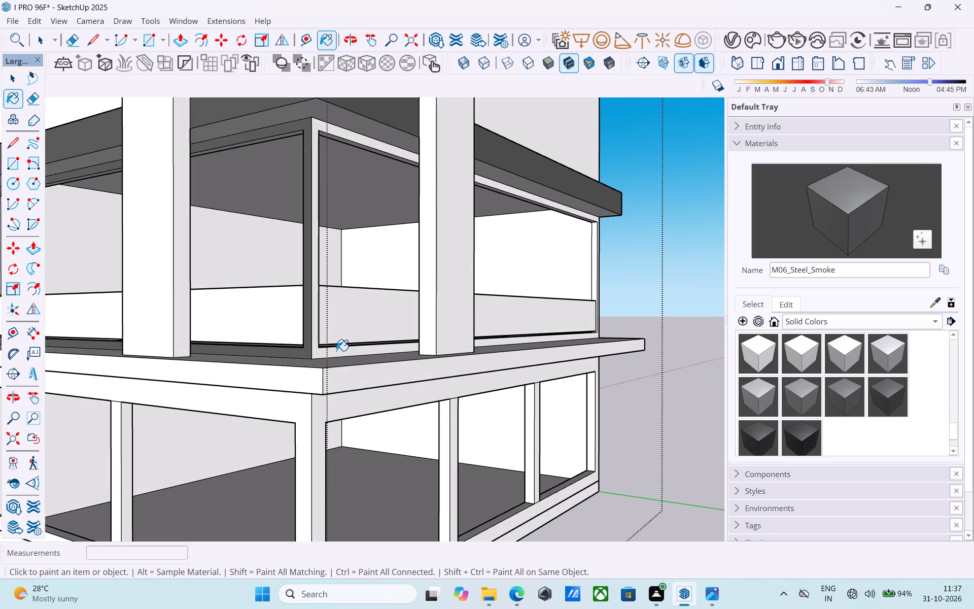
pyautogui.click(327, 353)
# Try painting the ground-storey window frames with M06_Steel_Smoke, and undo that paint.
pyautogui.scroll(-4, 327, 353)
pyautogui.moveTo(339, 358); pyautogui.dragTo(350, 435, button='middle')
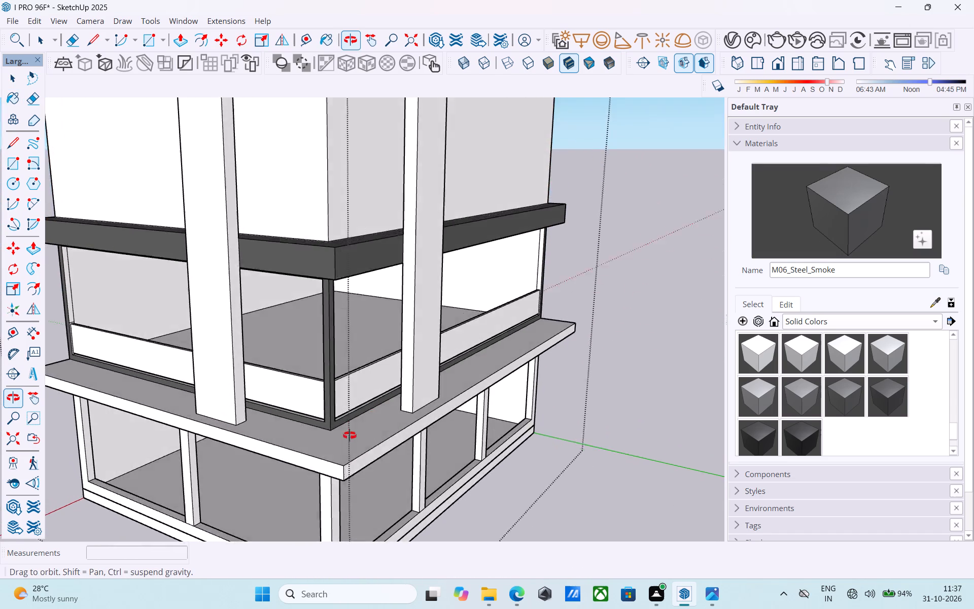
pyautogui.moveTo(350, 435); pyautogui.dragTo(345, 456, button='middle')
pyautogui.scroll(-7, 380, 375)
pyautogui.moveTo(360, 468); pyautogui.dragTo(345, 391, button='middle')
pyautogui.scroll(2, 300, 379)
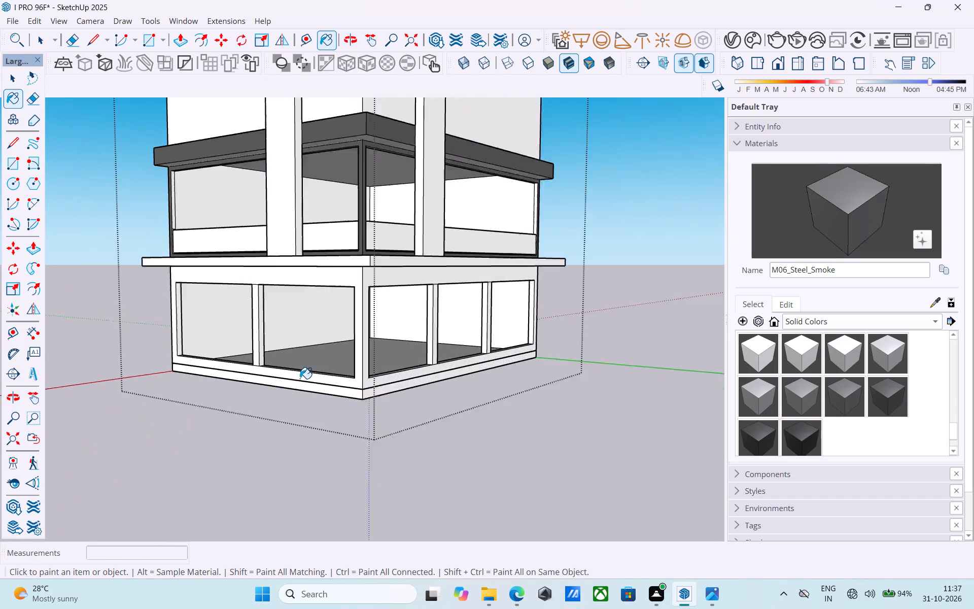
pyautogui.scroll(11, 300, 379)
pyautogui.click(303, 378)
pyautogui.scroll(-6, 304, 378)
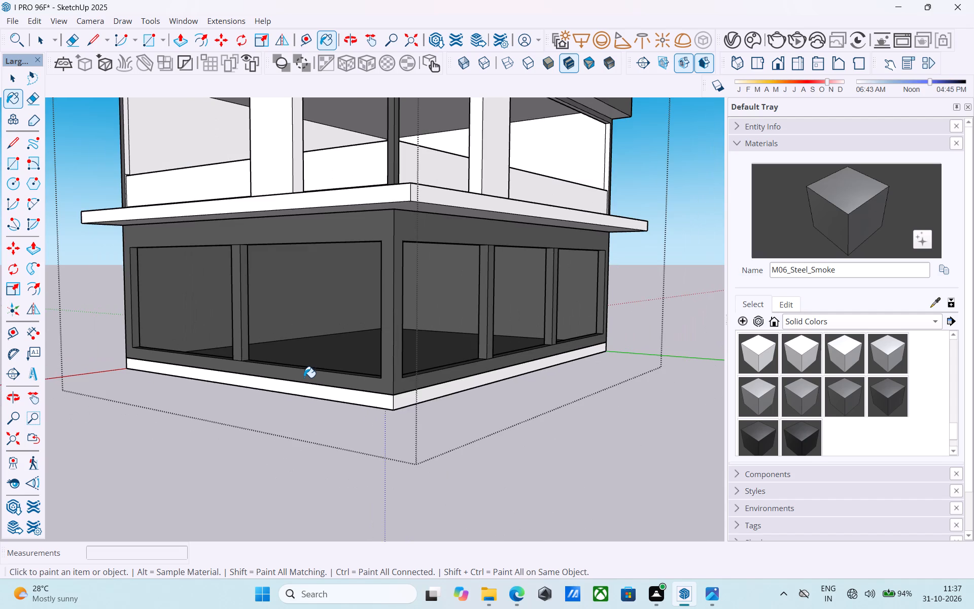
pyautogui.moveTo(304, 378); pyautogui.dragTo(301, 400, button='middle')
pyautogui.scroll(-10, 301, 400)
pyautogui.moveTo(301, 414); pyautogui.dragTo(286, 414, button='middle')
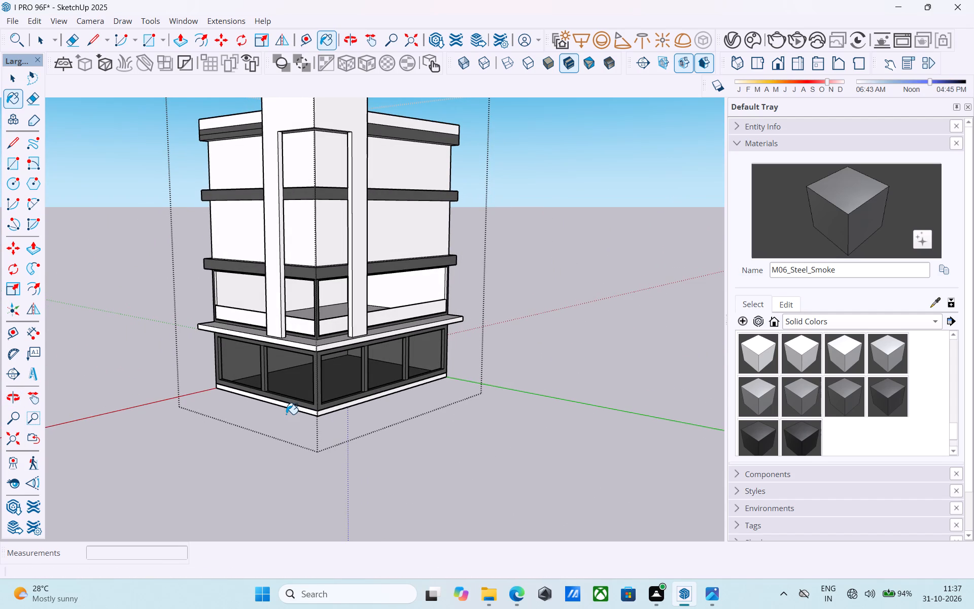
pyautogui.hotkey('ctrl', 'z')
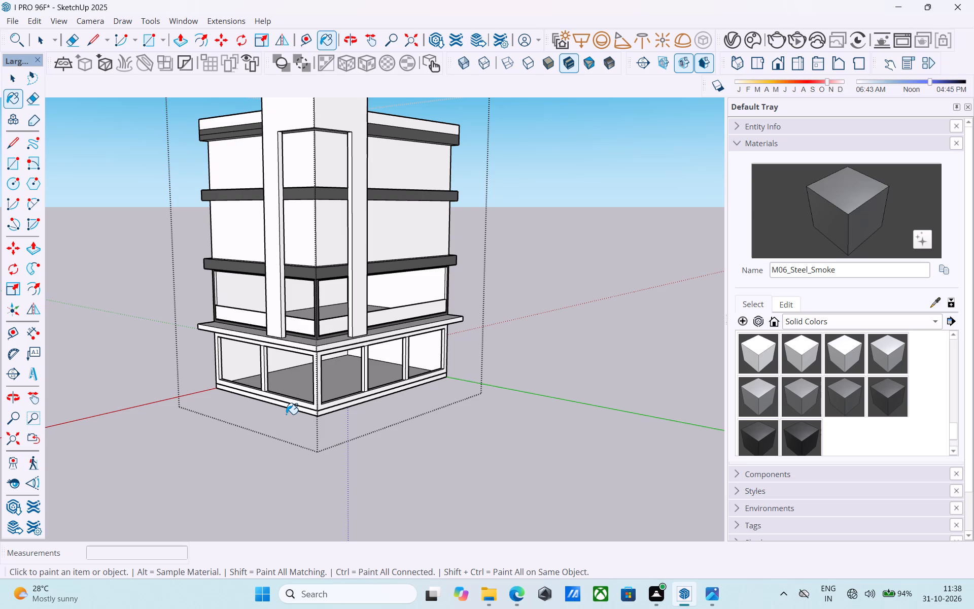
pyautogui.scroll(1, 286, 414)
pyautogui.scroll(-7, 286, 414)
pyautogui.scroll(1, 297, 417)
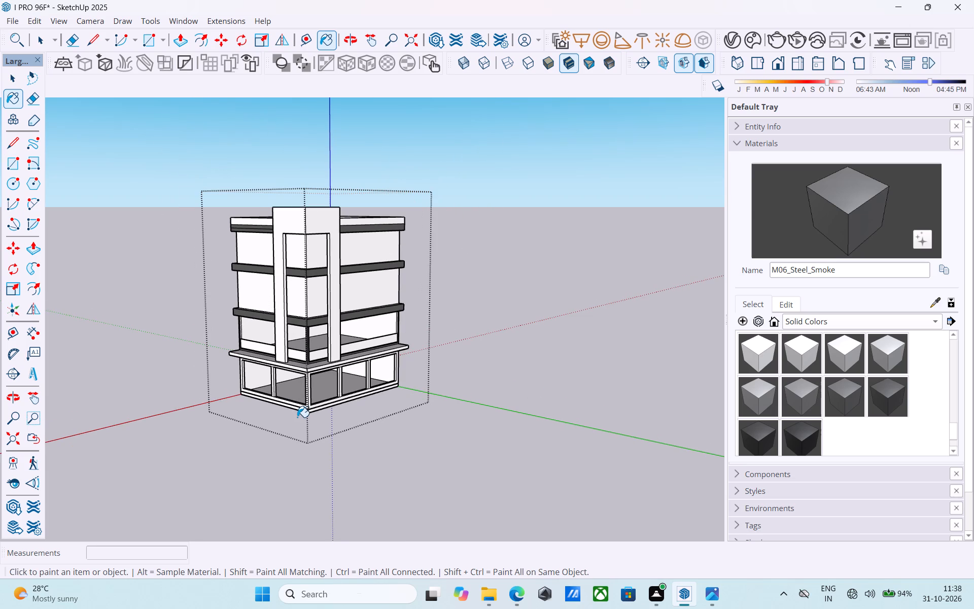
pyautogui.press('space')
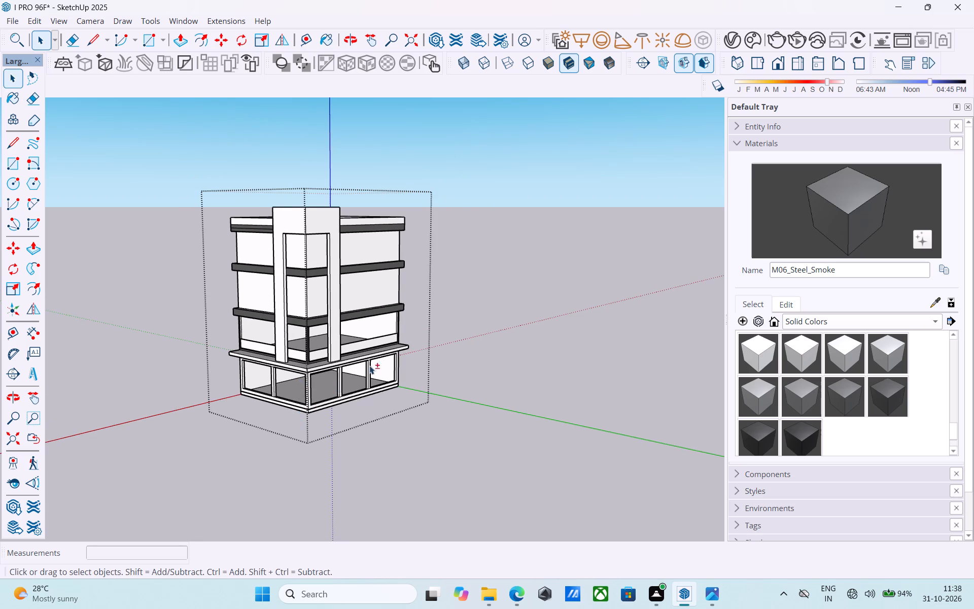
# Save the model.
pyautogui.keyDown('shift'); pyautogui.moveTo(387, 364); pyautogui.dragTo(445, 388, button='middle'); pyautogui.keyUp('shift')
pyautogui.click(521, 356)
pyautogui.moveTo(523, 343); pyautogui.dragTo(500, 331, button='middle')
pyautogui.hotkey('ctrl', 's')
# Examine the ground-storey openings and the dark window frames and corner post of the glazed storey above the canopy.
pyautogui.keyDown('shift'); pyautogui.moveTo(413, 325); pyautogui.dragTo(440, 310, button='middle'); pyautogui.keyUp('shift')
pyautogui.scroll(6, 440, 310)
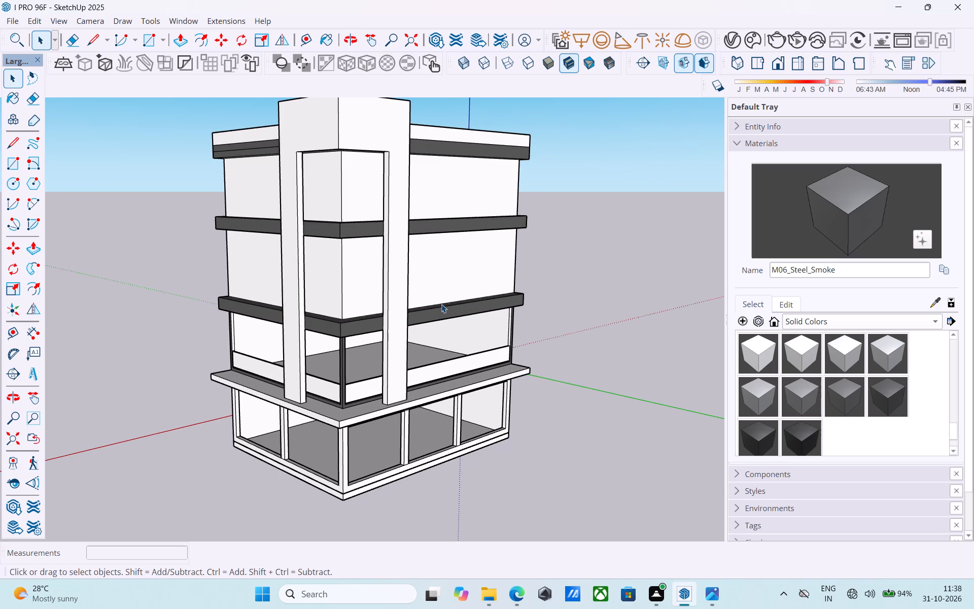
pyautogui.scroll(-4, 405, 328)
pyautogui.moveTo(411, 331); pyautogui.dragTo(371, 330, button='middle')
pyautogui.scroll(9, 311, 341)
pyautogui.moveTo(331, 377); pyautogui.dragTo(334, 314, button='middle')
pyautogui.scroll(1, 332, 334)
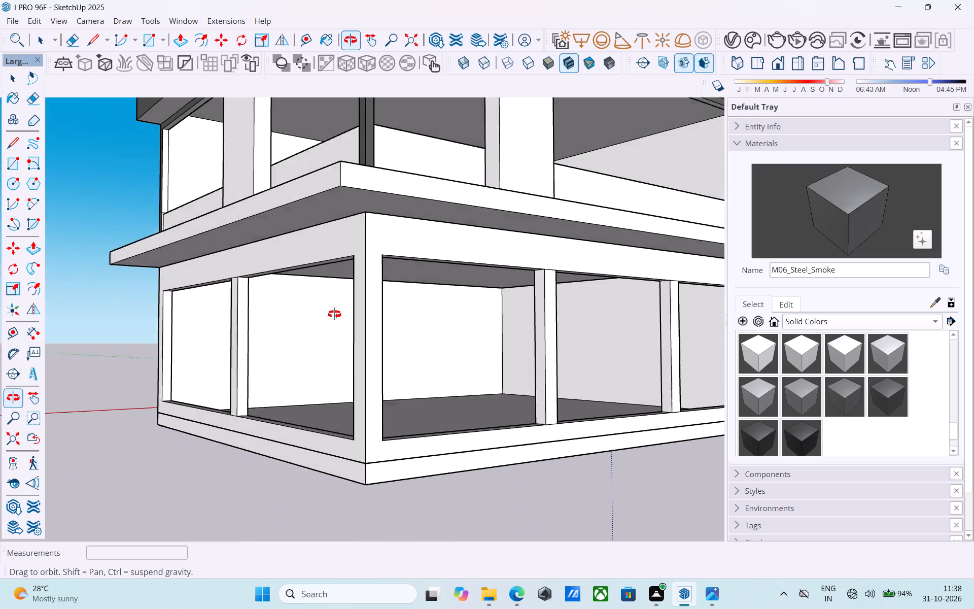
pyautogui.moveTo(334, 314); pyautogui.dragTo(337, 379, button='middle')
pyautogui.scroll(3, 340, 373)
pyautogui.scroll(-1, 417, 345)
pyautogui.moveTo(413, 343); pyautogui.dragTo(406, 309, button='middle')
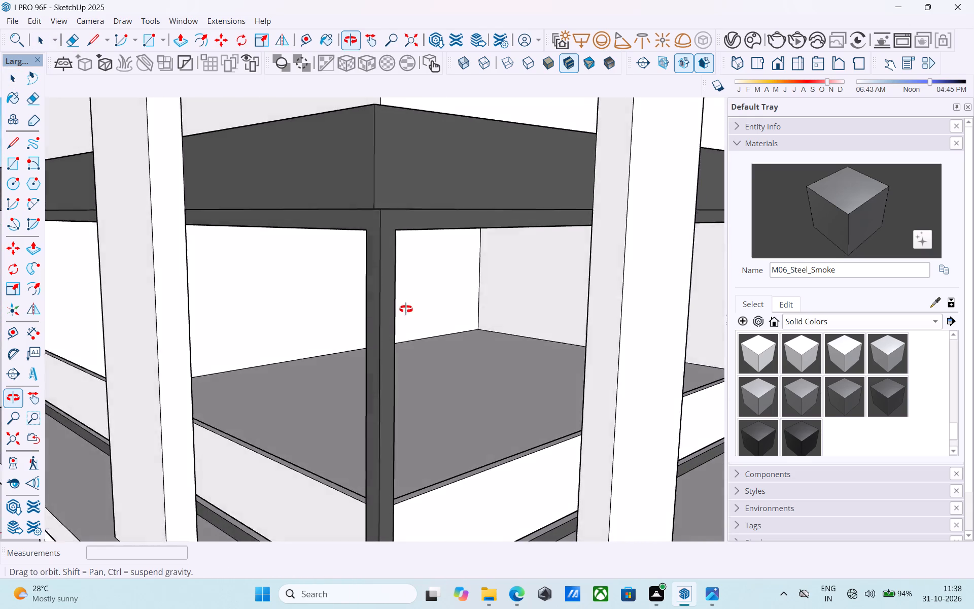
pyautogui.moveTo(406, 309); pyautogui.dragTo(415, 307, button='middle')
pyautogui.scroll(-6, 415, 282)
# Offset the outline of the low white panel below the glazed storey's window inward by 2" on the facade with two ground-floor bays.
pyautogui.moveTo(387, 320); pyautogui.dragTo(639, 334, button='middle')
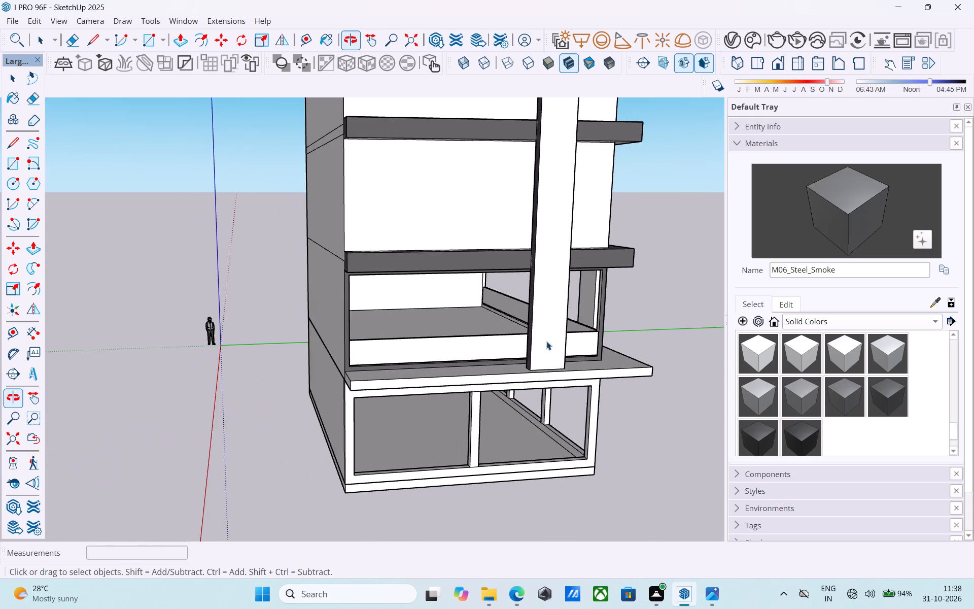
pyautogui.scroll(6, 543, 341)
pyautogui.click(458, 370)
pyautogui.moveTo(455, 366); pyautogui.dragTo(457, 411, button='middle')
pyautogui.scroll(3, 458, 413)
pyautogui.doubleClick(445, 402)
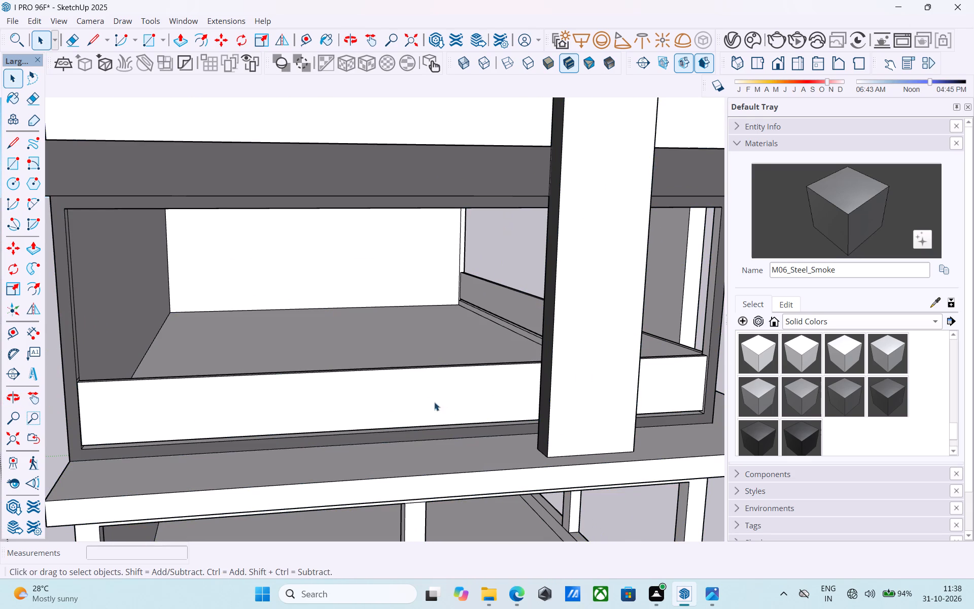
pyautogui.click(421, 398)
pyautogui.press('f')
pyautogui.click(398, 395)
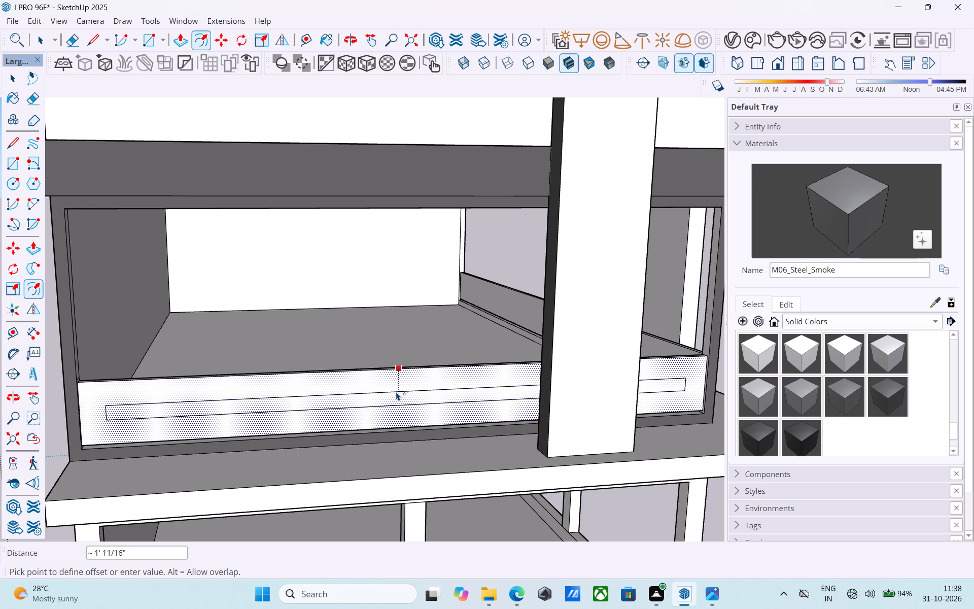
pyautogui.press('2')
pyautogui.hotkey('shift', '"')
pyautogui.press('Return')
pyautogui.press('space')
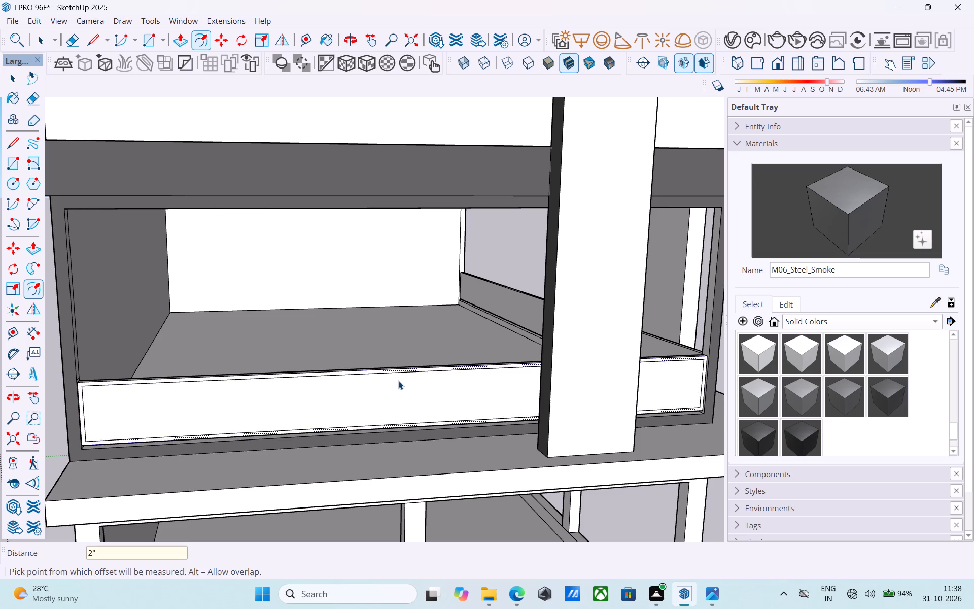
# Copy the inset outline's top edge down to its bottom edge and divide the distance into 13 equal spaces to form horizontal slat lines.
pyautogui.click(208, 410)
pyautogui.scroll(-1, 211, 408)
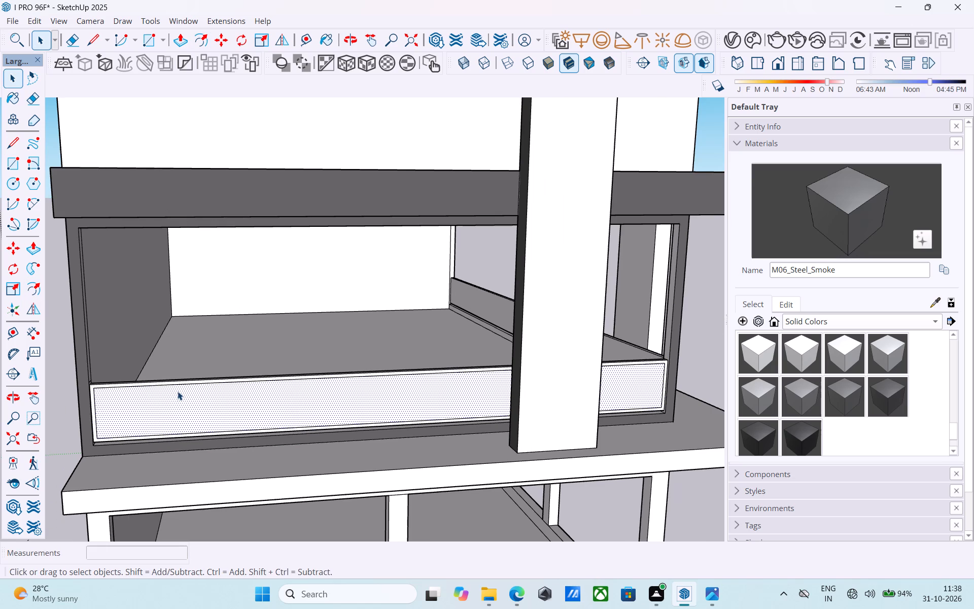
pyautogui.scroll(6, 177, 390)
pyautogui.click(176, 380)
pyautogui.scroll(-6, 176, 380)
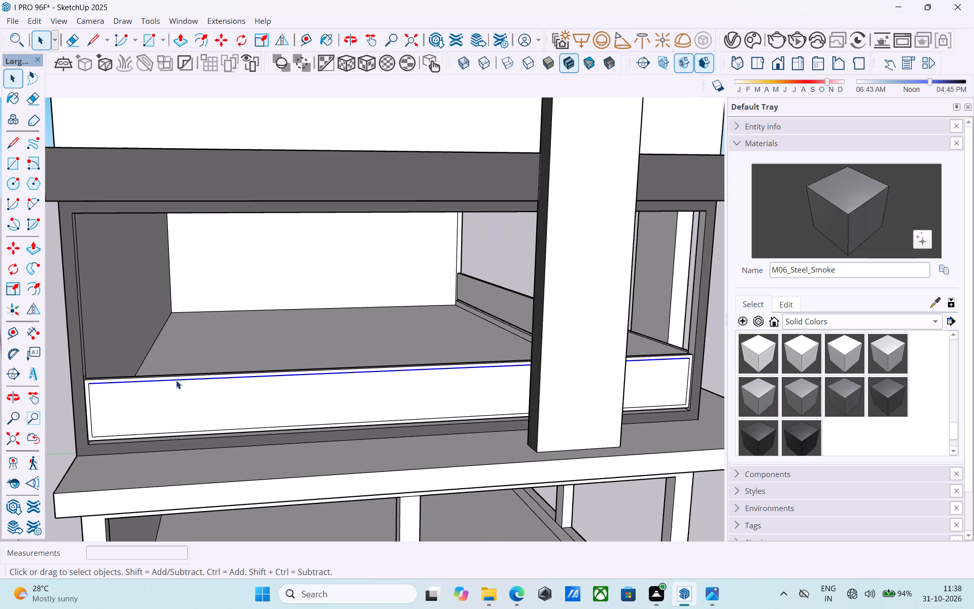
pyautogui.press('m')
pyautogui.scroll(5, 100, 390)
pyautogui.click(84, 381)
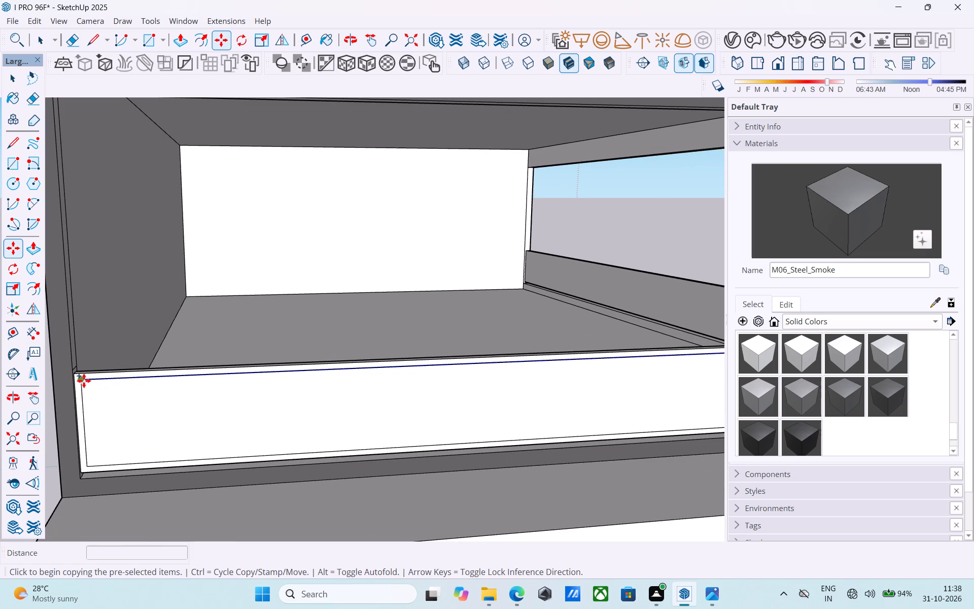
pyautogui.click(91, 466)
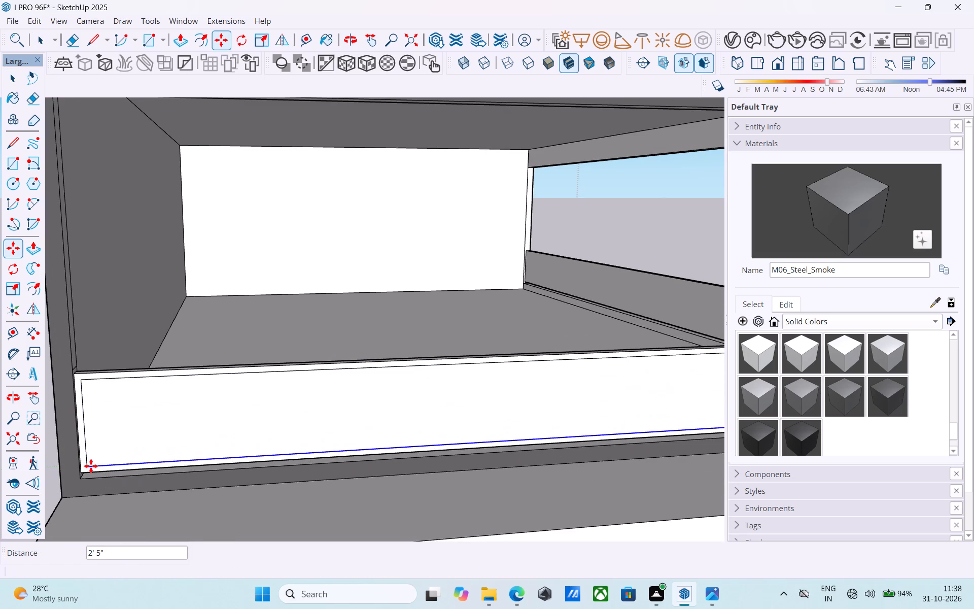
pyautogui.press('/')
pyautogui.write('13')
pyautogui.press('Return')
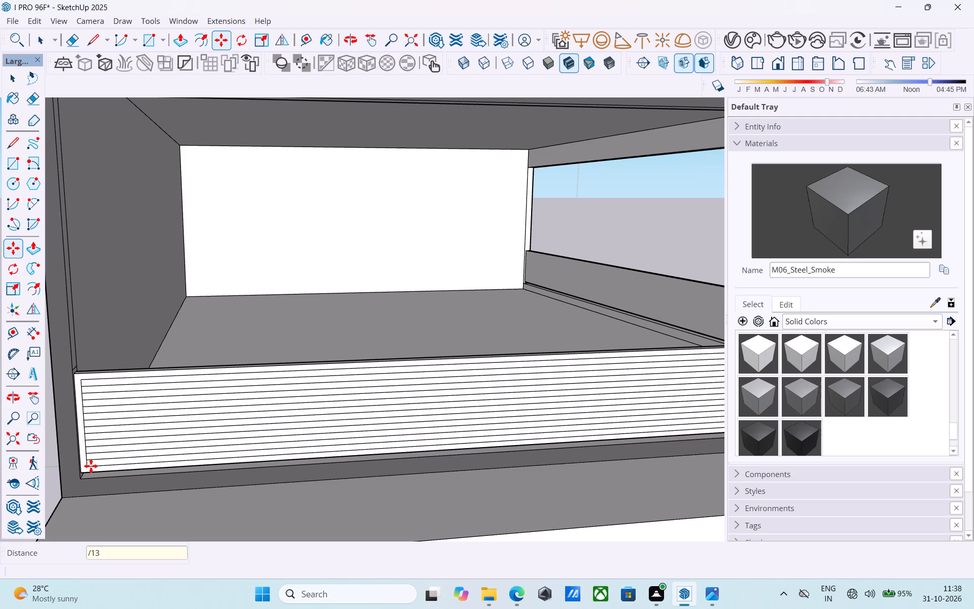
pyautogui.press('space')
# Copy the top edge of the adjoining facade's low white panel down towards the panel's bottom edge.
pyautogui.scroll(-12, 154, 449)
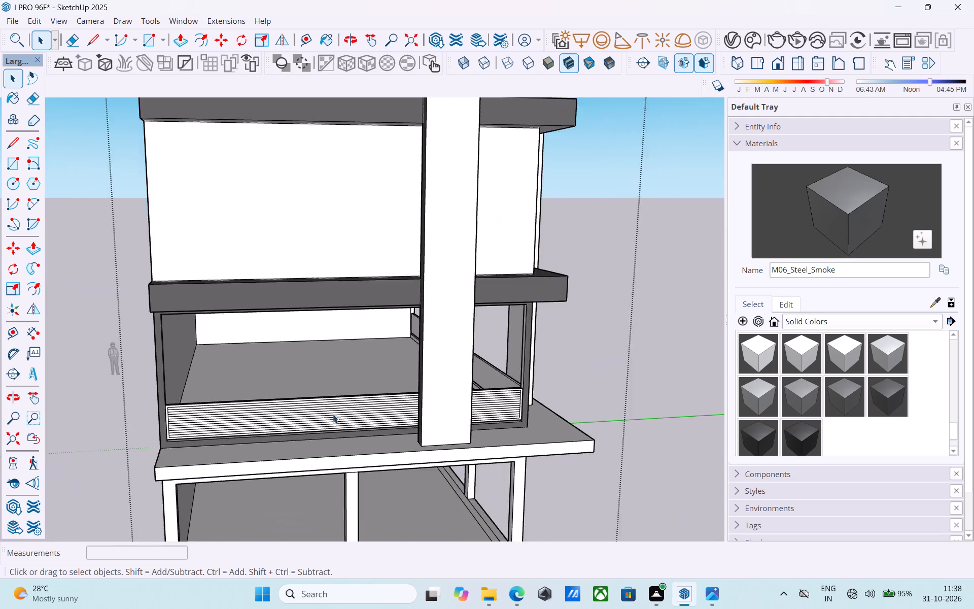
pyautogui.moveTo(333, 412); pyautogui.dragTo(93, 388, button='middle')
pyautogui.scroll(-5, 445, 328)
pyautogui.moveTo(434, 351); pyautogui.dragTo(451, 392, button='middle')
pyautogui.scroll(11, 287, 407)
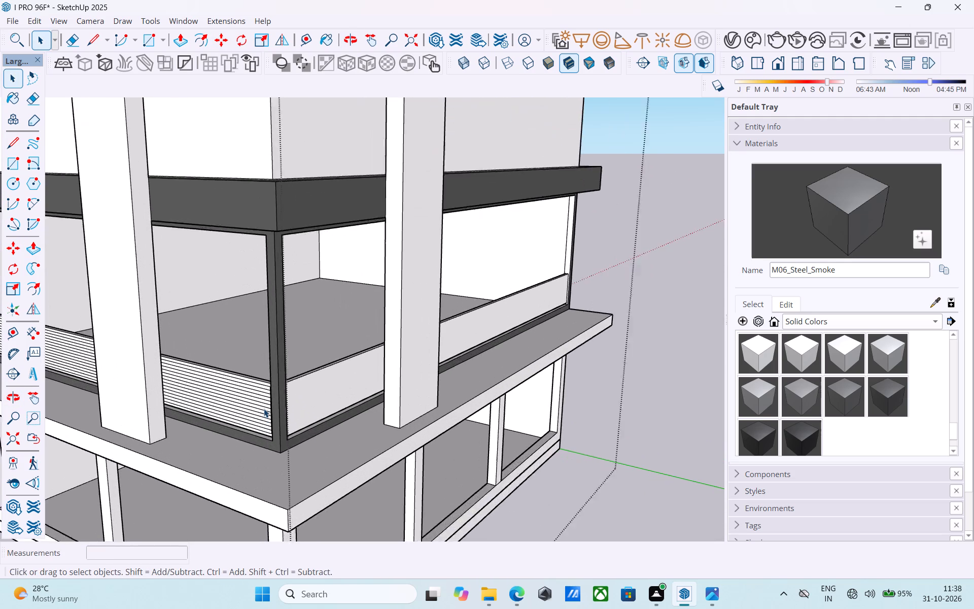
pyautogui.scroll(1, 264, 409)
pyautogui.click(300, 406)
pyautogui.scroll(5, 300, 406)
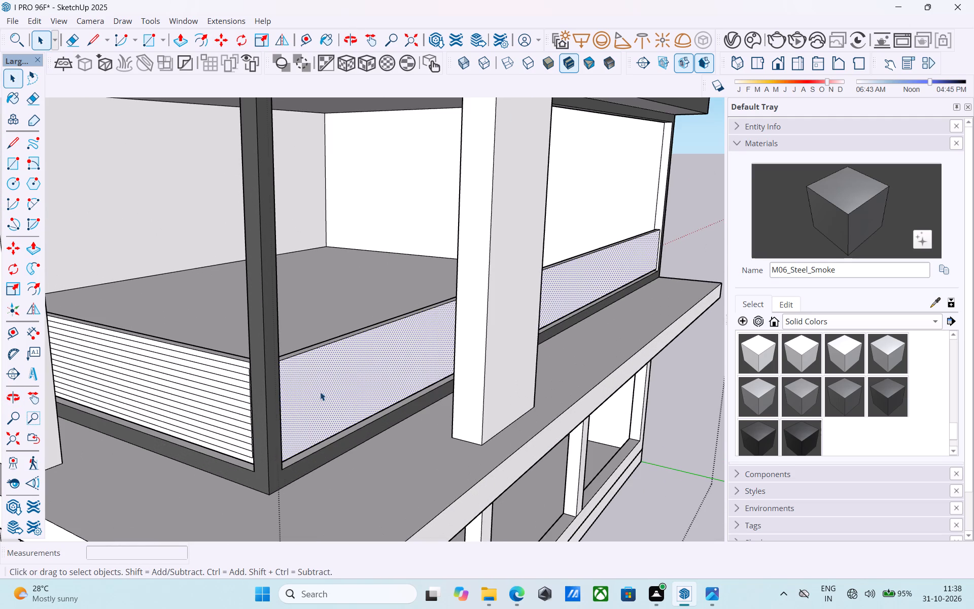
pyautogui.moveTo(320, 392); pyautogui.dragTo(247, 396, button='middle')
pyautogui.scroll(2, 281, 363)
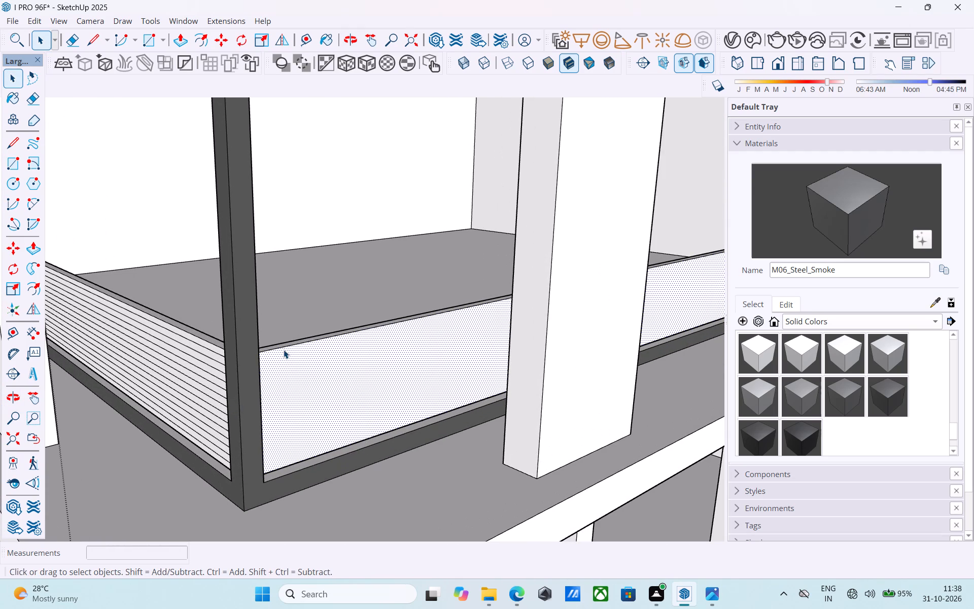
pyautogui.click(286, 347)
pyautogui.press('m')
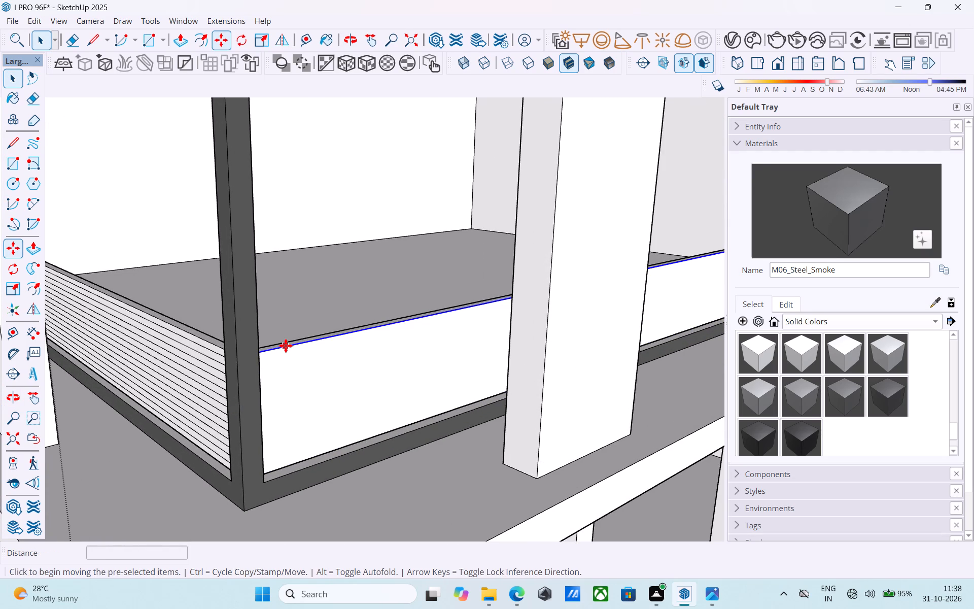
pyautogui.scroll(-20, 299, 342)
pyautogui.scroll(-4, 299, 342)
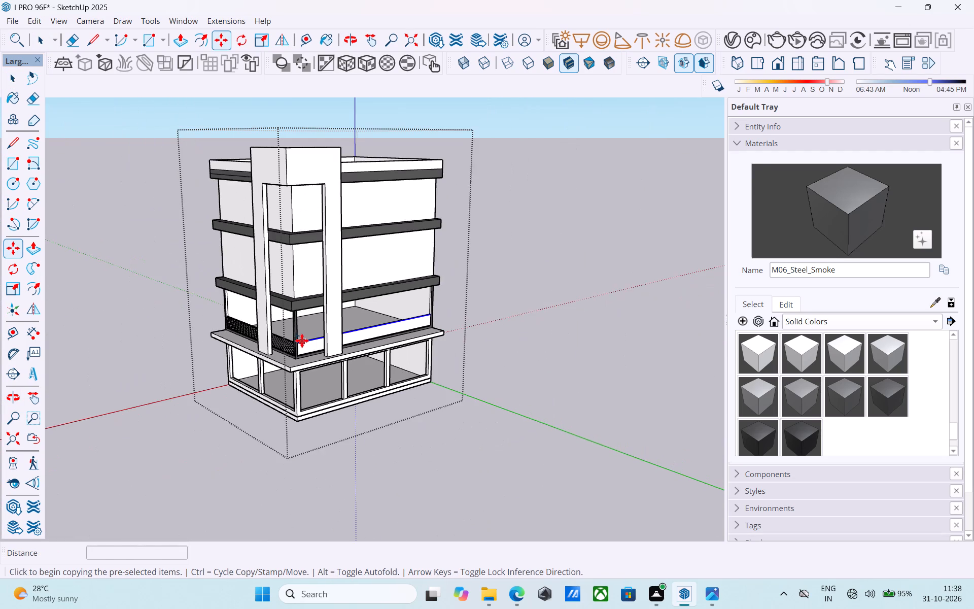
pyautogui.scroll(20, 302, 341)
pyautogui.scroll(3, 302, 341)
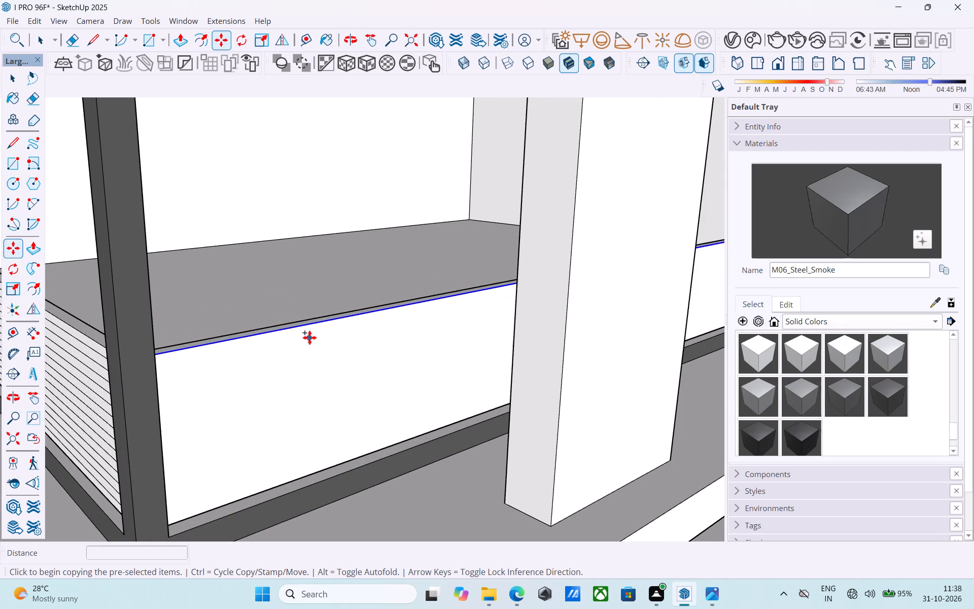
pyautogui.click(309, 326)
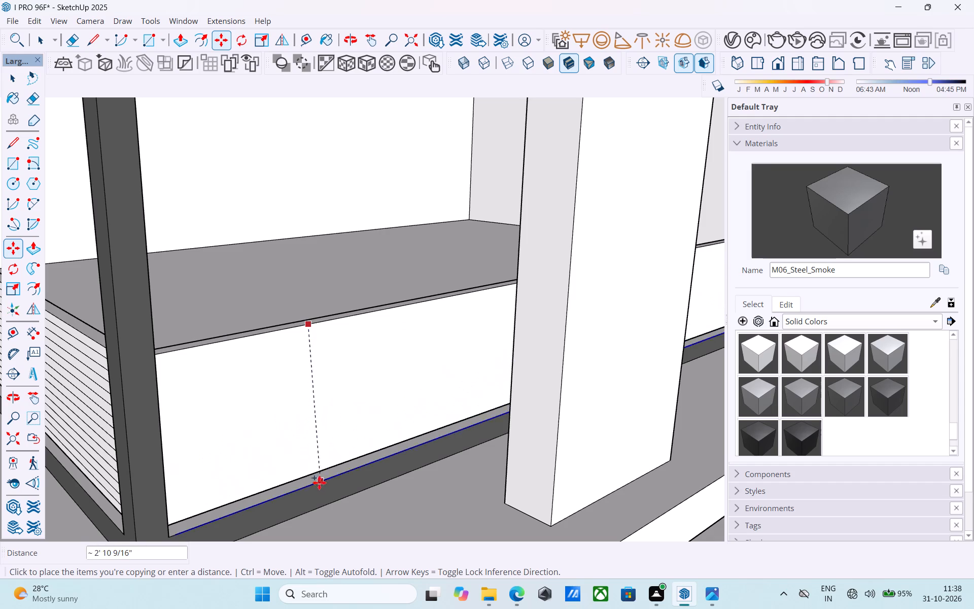
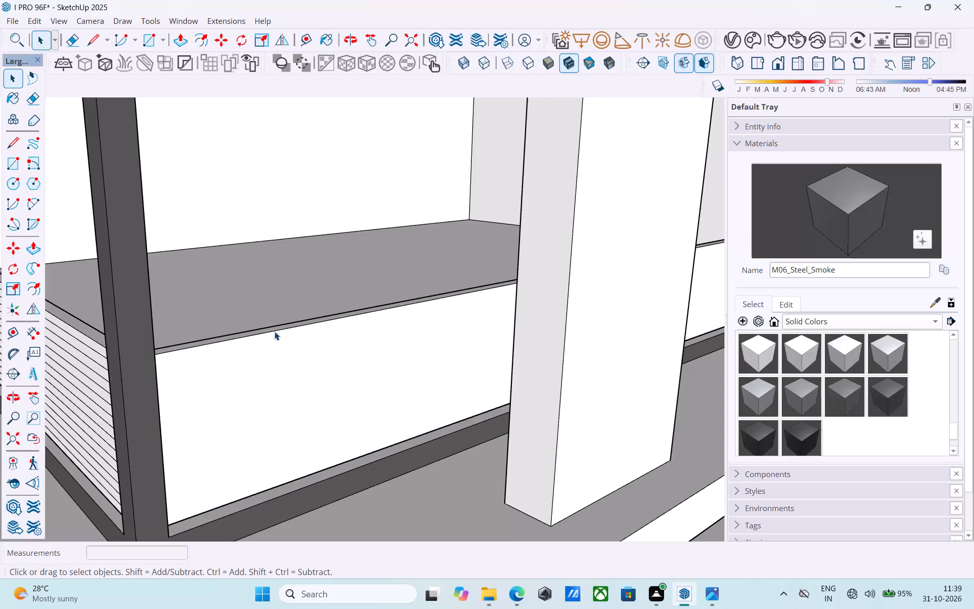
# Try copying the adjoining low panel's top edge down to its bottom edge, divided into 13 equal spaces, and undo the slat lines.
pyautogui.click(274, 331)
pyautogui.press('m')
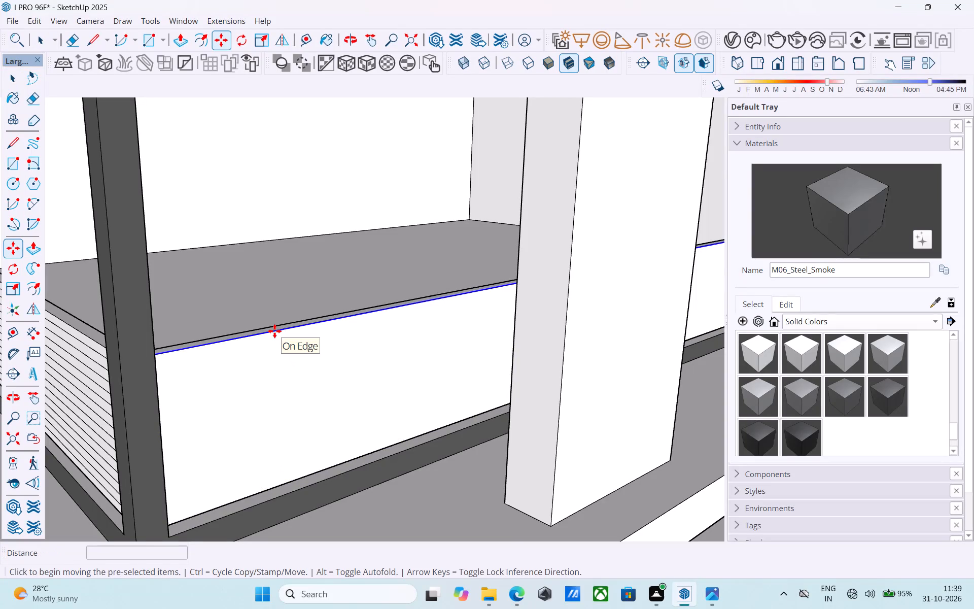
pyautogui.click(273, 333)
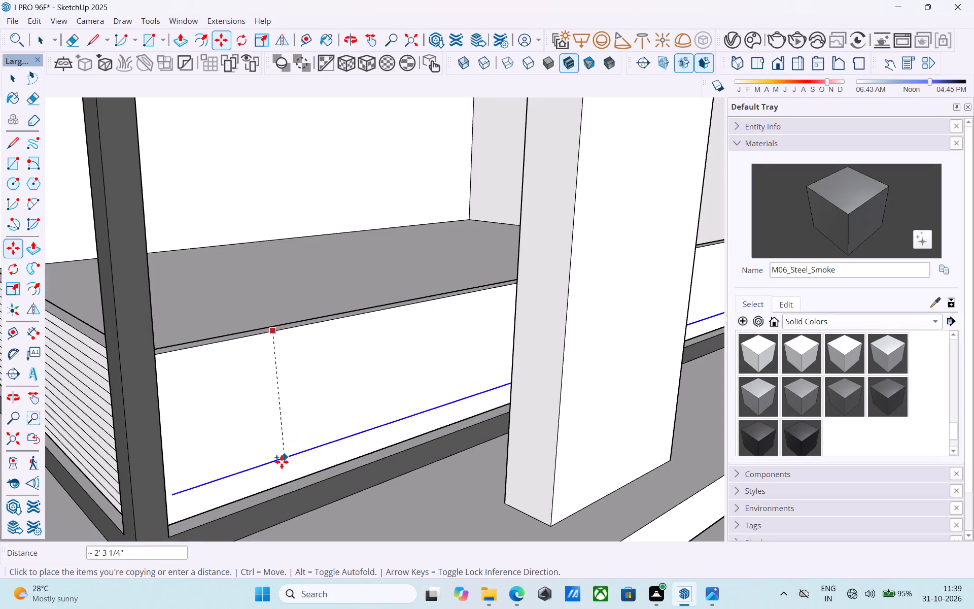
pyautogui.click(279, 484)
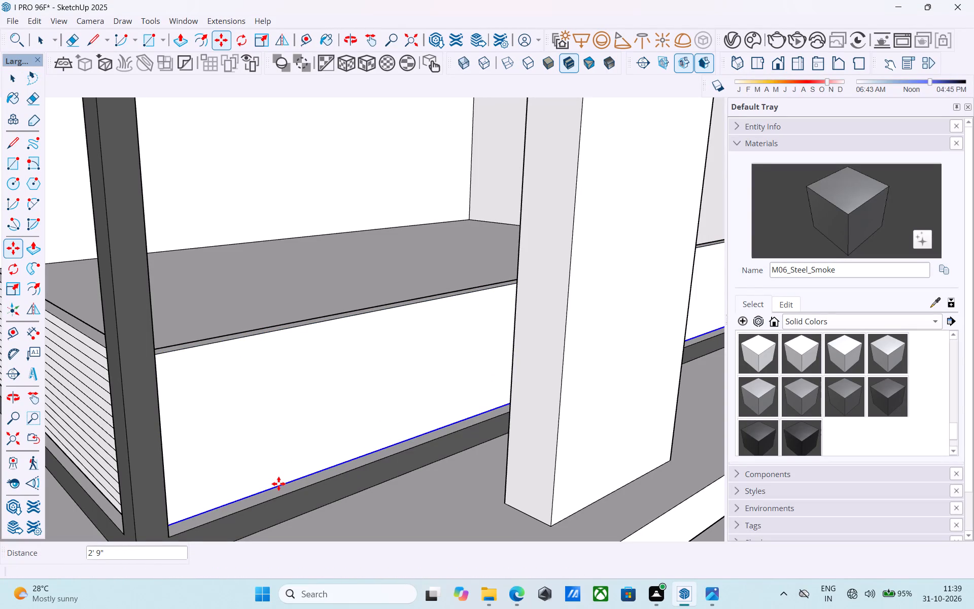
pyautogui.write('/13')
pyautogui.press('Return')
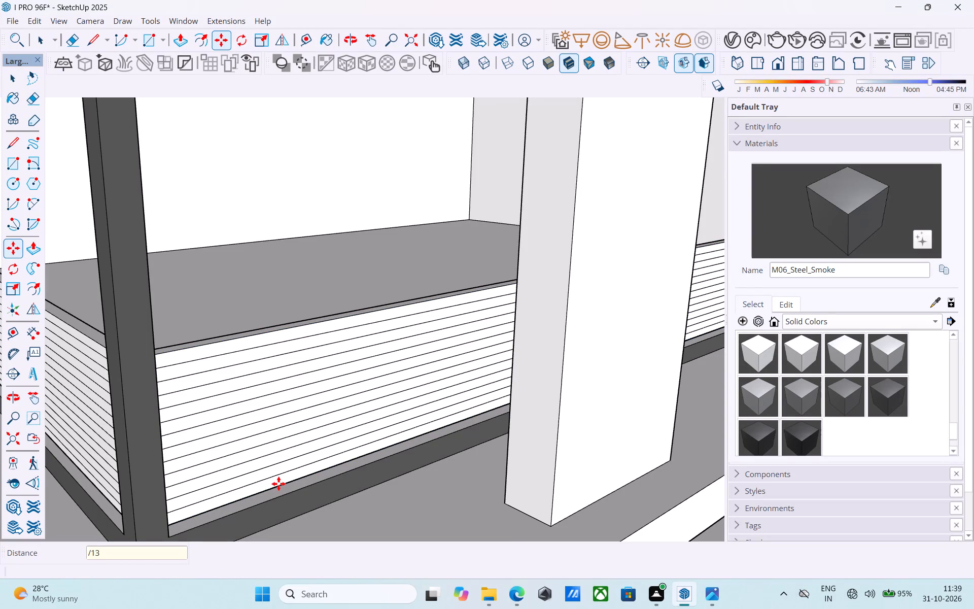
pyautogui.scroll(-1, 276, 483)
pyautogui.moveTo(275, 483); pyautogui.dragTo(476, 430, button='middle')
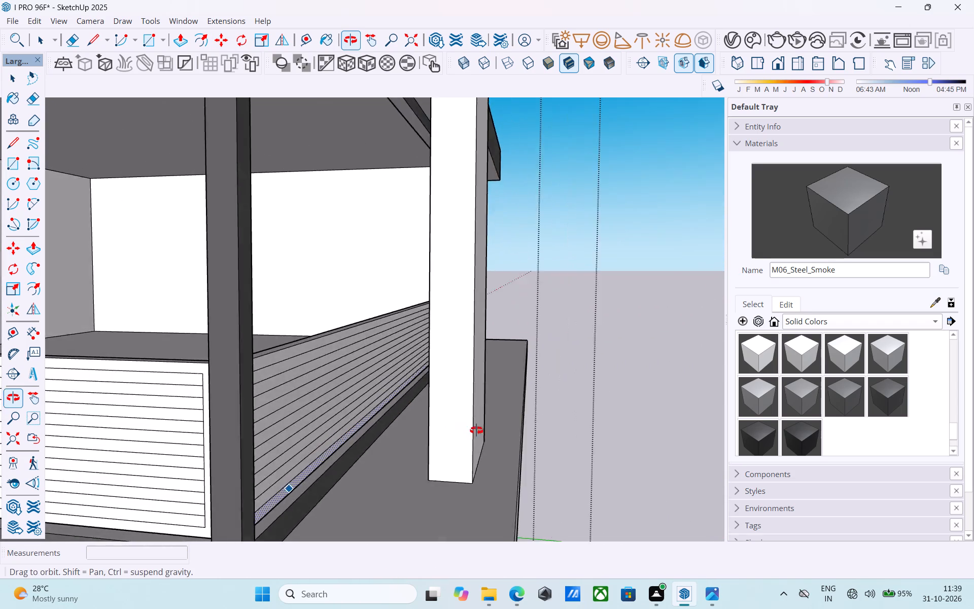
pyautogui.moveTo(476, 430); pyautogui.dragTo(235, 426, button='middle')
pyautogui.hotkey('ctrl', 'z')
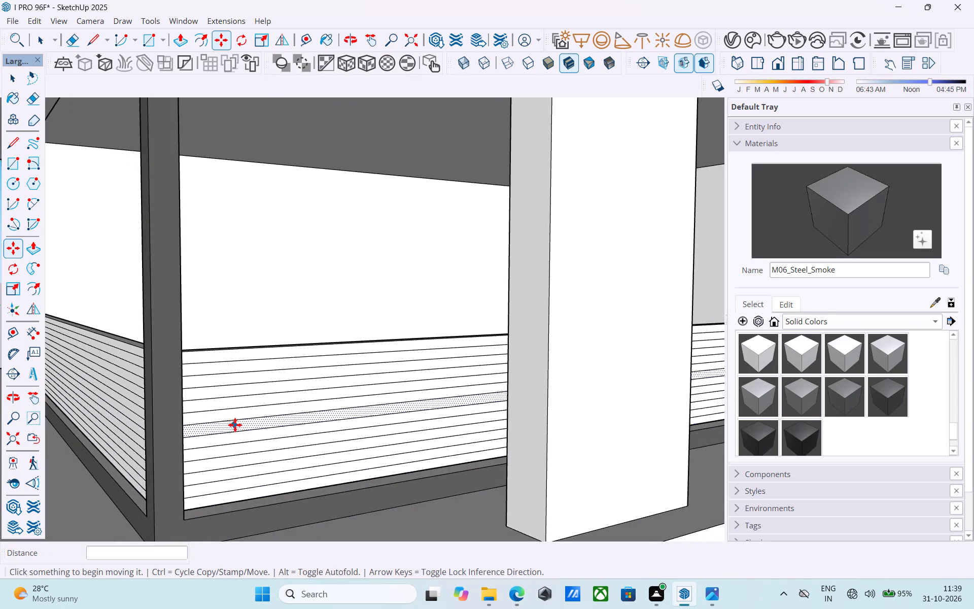
# Offset the outline of the adjoining facade's low white panel inward by 2".
pyautogui.press('space')
pyautogui.click(235, 422)
pyautogui.scroll(3, 235, 422)
pyautogui.press('f')
pyautogui.click(235, 422)
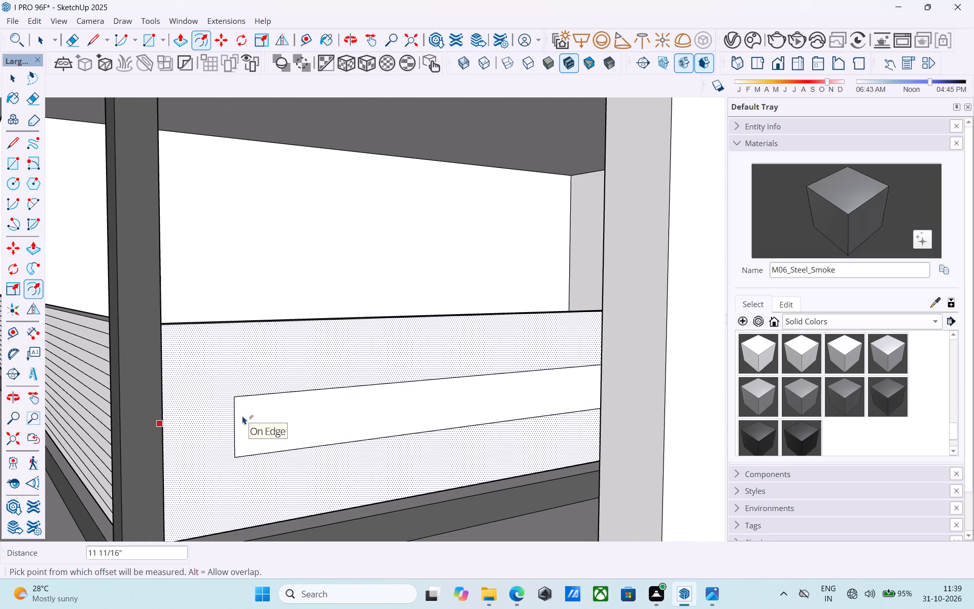
pyautogui.write('2"')
pyautogui.press('Return')
pyautogui.press('space')
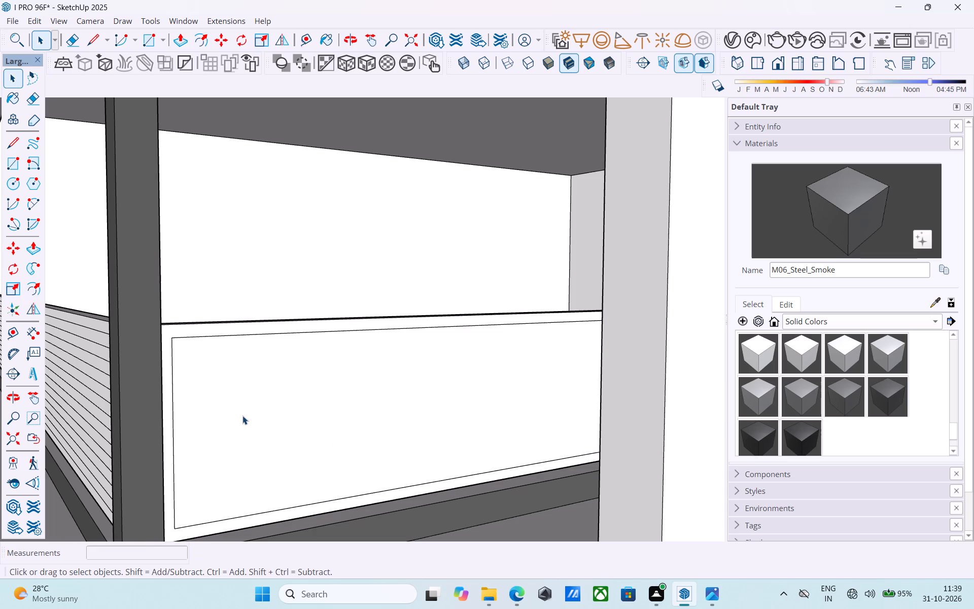
# Copy the inset outline's top edge down to its bottom edge and divide the distance into 13 equal spaces for horizontal slat lines.
pyautogui.click(194, 340)
pyautogui.click(194, 338)
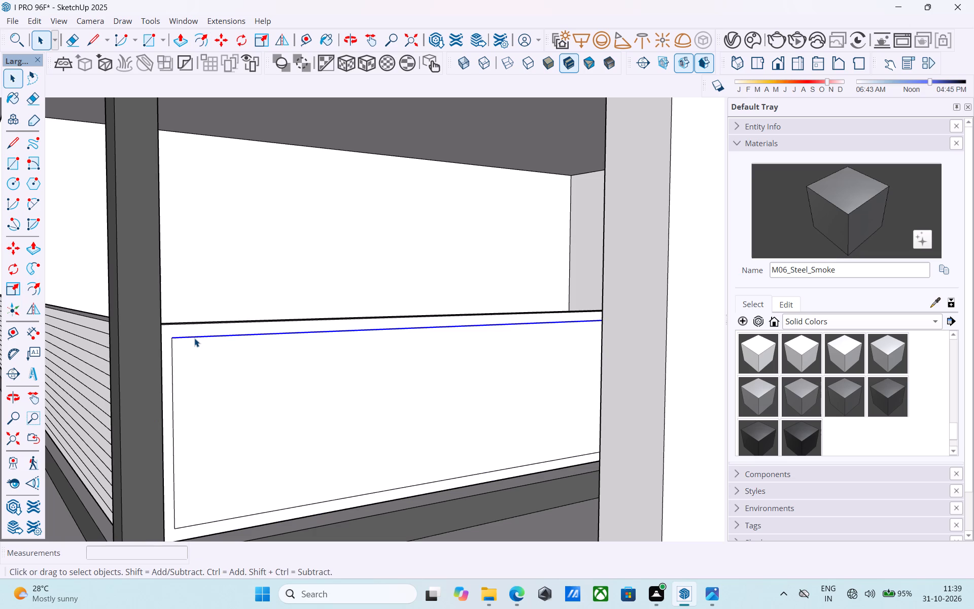
pyautogui.press('m')
pyautogui.click(177, 338)
pyautogui.scroll(-2, 177, 338)
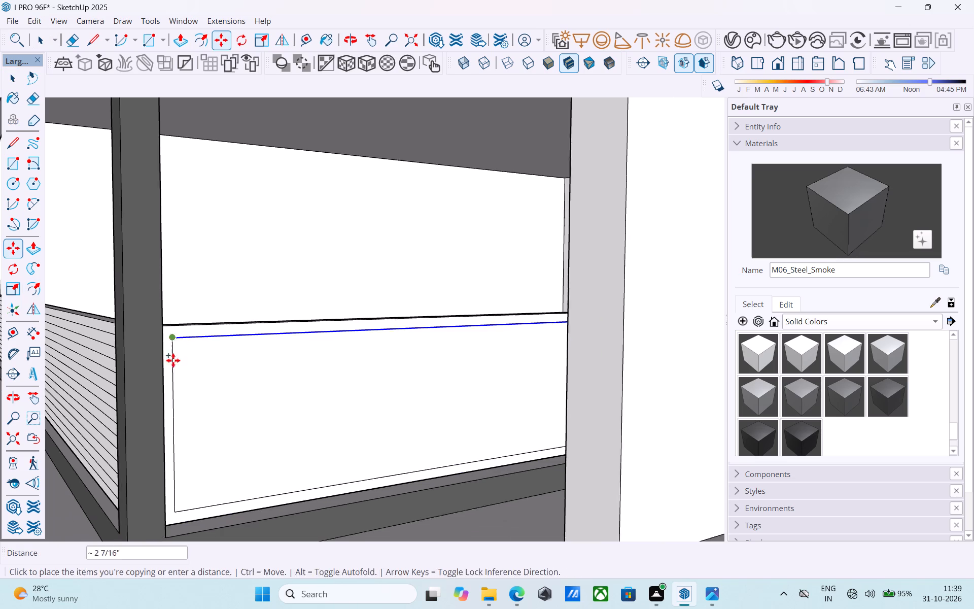
pyautogui.scroll(-2, 173, 360)
pyautogui.moveTo(167, 403); pyautogui.dragTo(184, 340, button='middle')
pyautogui.scroll(4, 207, 386)
pyautogui.click(187, 416)
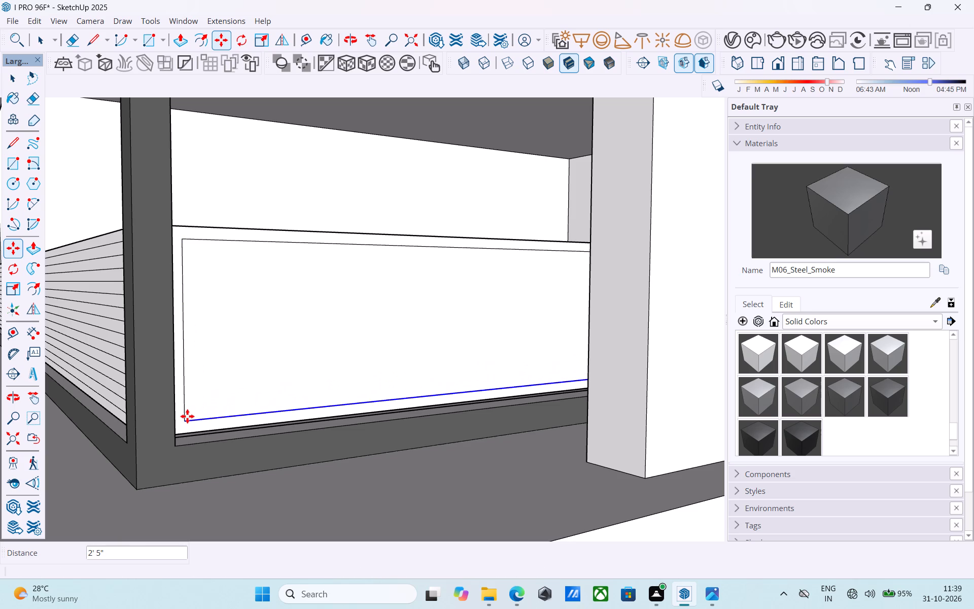
pyautogui.write('/13')
pyautogui.press('Return')
pyautogui.press('space')
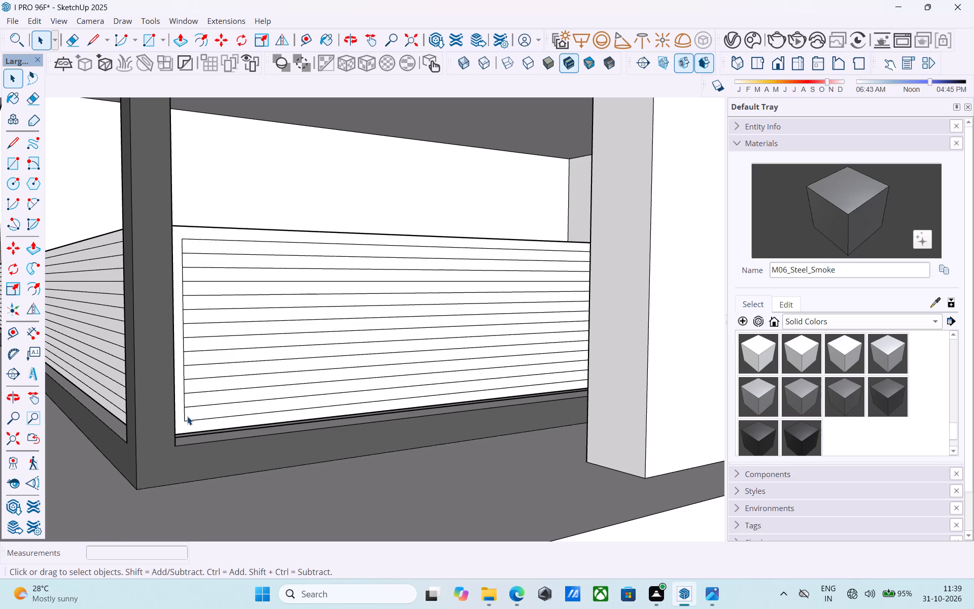
# Examine the slat lines on both low panels around the glazed storey's corner post.
pyautogui.scroll(-5, 187, 416)
pyautogui.moveTo(225, 431); pyautogui.dragTo(533, 436, button='middle')
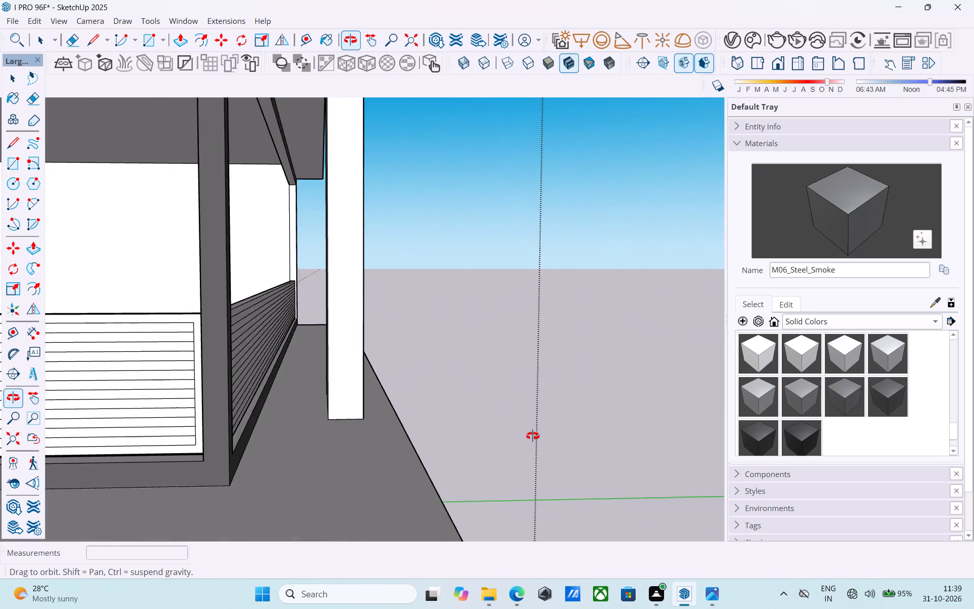
pyautogui.moveTo(533, 436); pyautogui.dragTo(227, 394, button='middle')
pyautogui.scroll(-5, 234, 389)
pyautogui.moveTo(233, 389); pyautogui.dragTo(390, 427, button='middle')
pyautogui.scroll(-5, 451, 401)
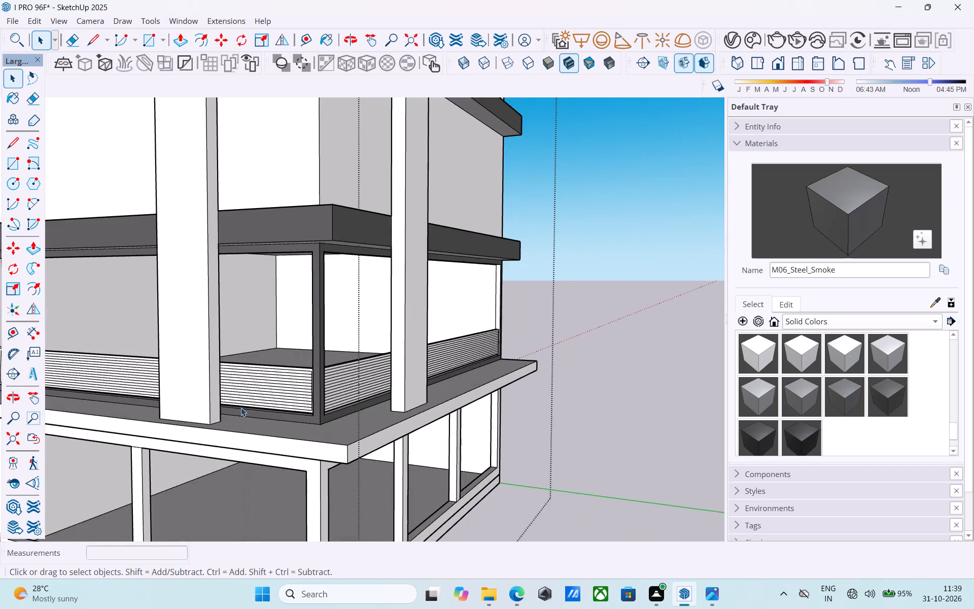
pyautogui.moveTo(281, 416); pyautogui.dragTo(420, 421, button='middle')
pyautogui.scroll(-4, 464, 403)
pyautogui.scroll(6, 432, 415)
pyautogui.moveTo(446, 412); pyautogui.dragTo(266, 432, button='middle')
pyautogui.scroll(-5, 119, 416)
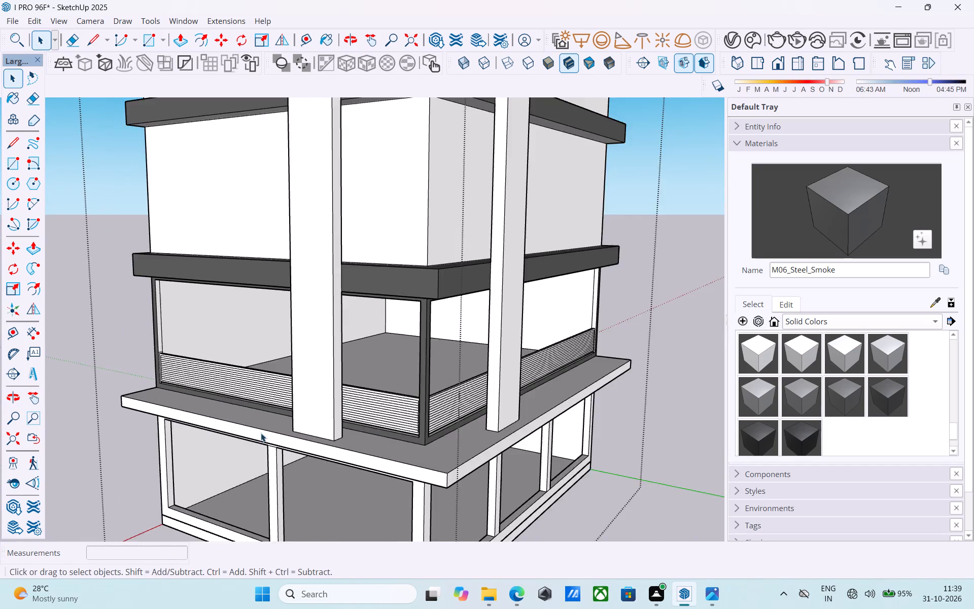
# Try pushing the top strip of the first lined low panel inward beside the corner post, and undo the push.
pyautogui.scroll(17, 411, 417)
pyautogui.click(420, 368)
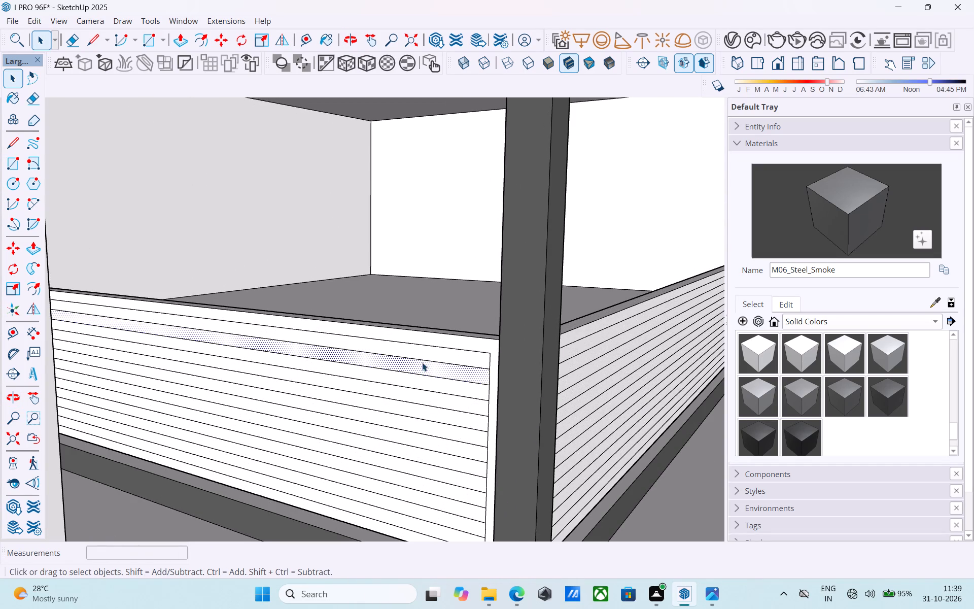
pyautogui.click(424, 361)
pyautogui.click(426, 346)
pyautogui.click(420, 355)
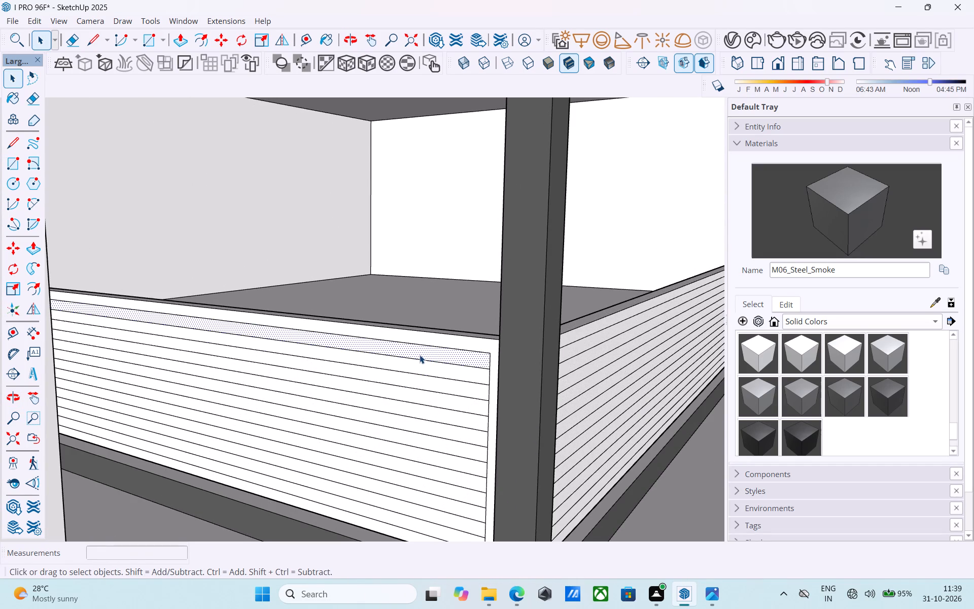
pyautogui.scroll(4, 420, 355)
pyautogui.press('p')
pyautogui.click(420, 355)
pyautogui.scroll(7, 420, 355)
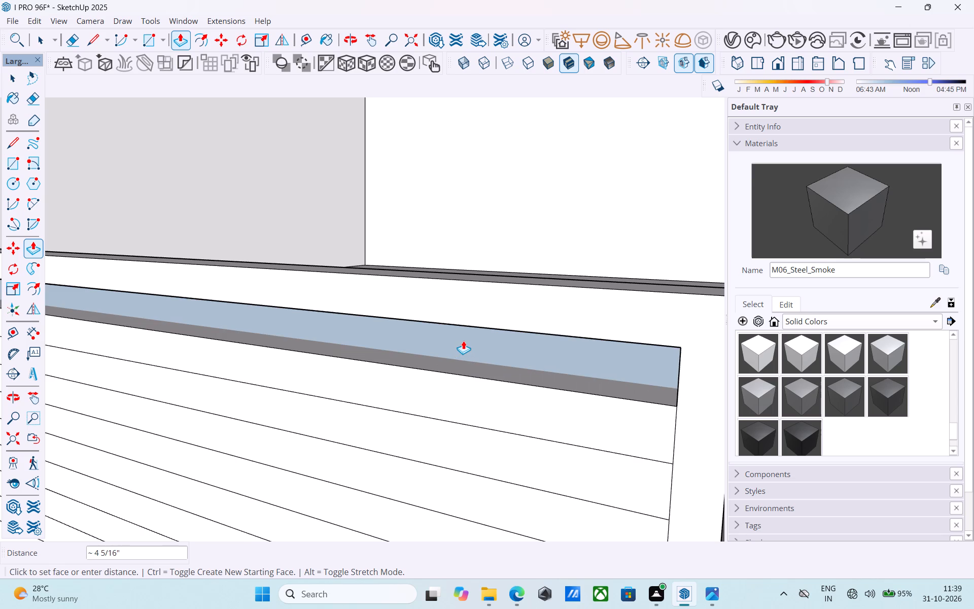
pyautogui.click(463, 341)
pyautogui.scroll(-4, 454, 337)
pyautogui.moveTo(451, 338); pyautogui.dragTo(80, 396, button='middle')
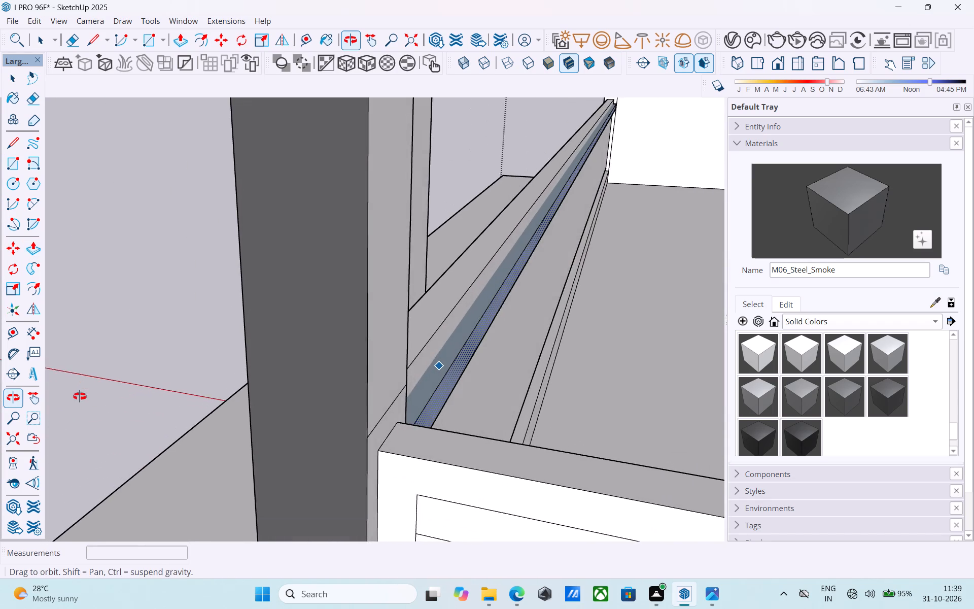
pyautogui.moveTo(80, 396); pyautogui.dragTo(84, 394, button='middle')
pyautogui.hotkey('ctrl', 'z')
# Push the top strip of the first low panel inward 3" to open a gap through the panel.
pyautogui.moveTo(222, 377); pyautogui.dragTo(488, 314, button='middle')
pyautogui.scroll(-4, 489, 312)
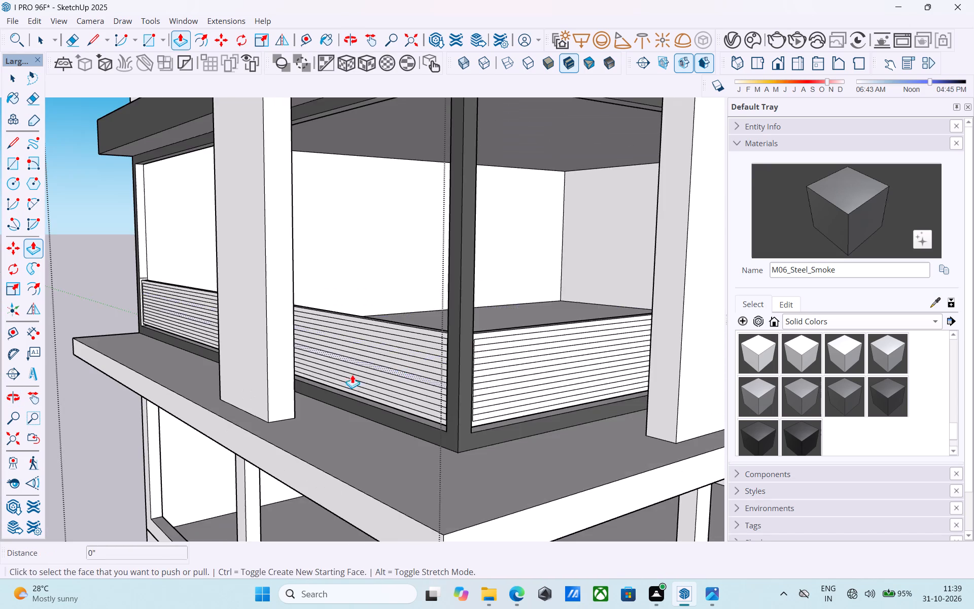
pyautogui.moveTo(352, 375); pyautogui.dragTo(359, 370, button='middle')
pyautogui.scroll(9, 429, 350)
pyautogui.click(443, 319)
pyautogui.scroll(2, 443, 319)
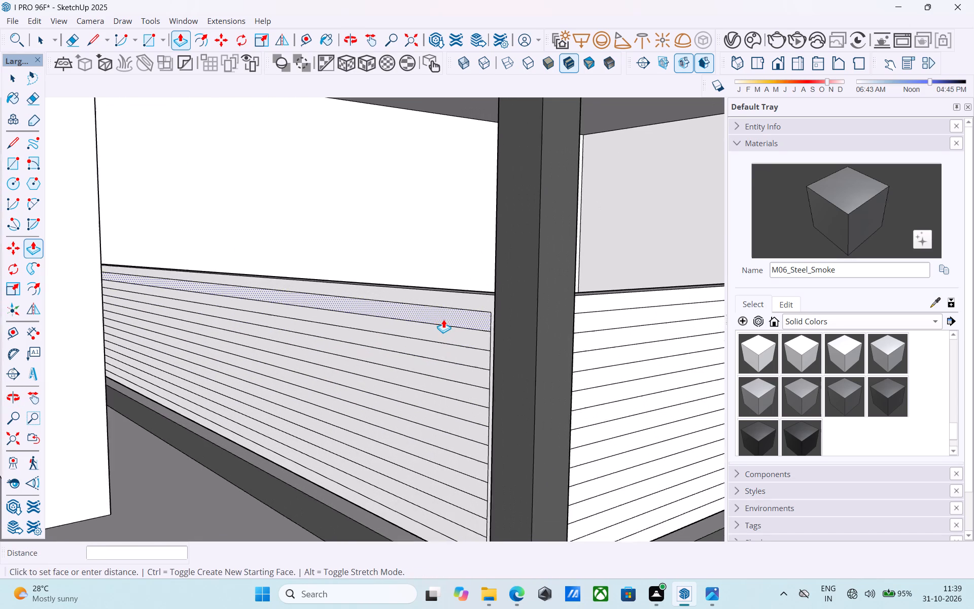
pyautogui.scroll(8, 443, 319)
pyautogui.moveTo(454, 310); pyautogui.dragTo(278, 379, button='middle')
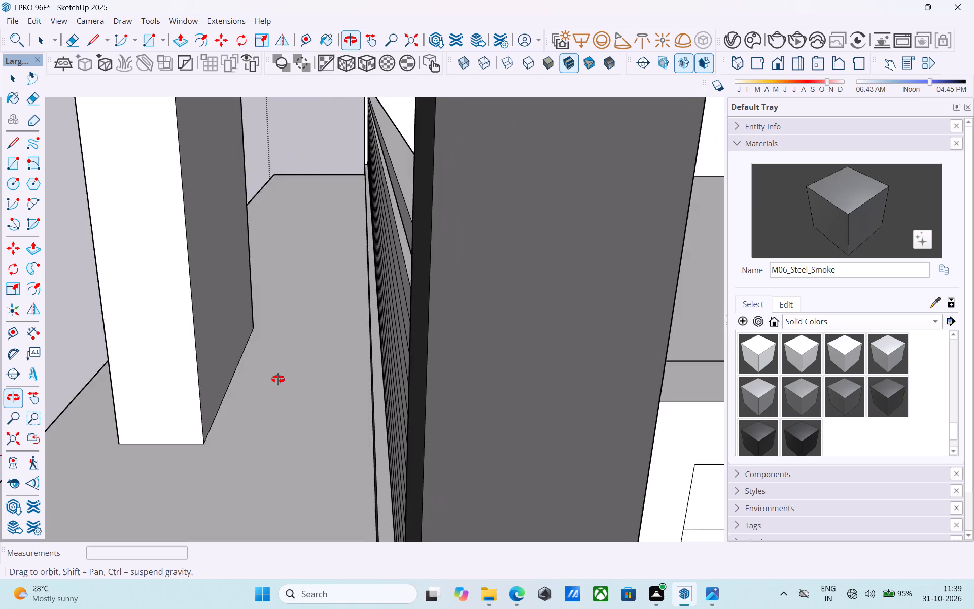
pyautogui.moveTo(278, 379); pyautogui.dragTo(352, 459, button='middle')
pyautogui.click(485, 249)
# Push every second remaining strip of the first low panel inward 3", down to the lowest strip, to leave open horizontal slats.
pyautogui.scroll(-4, 334, 272)
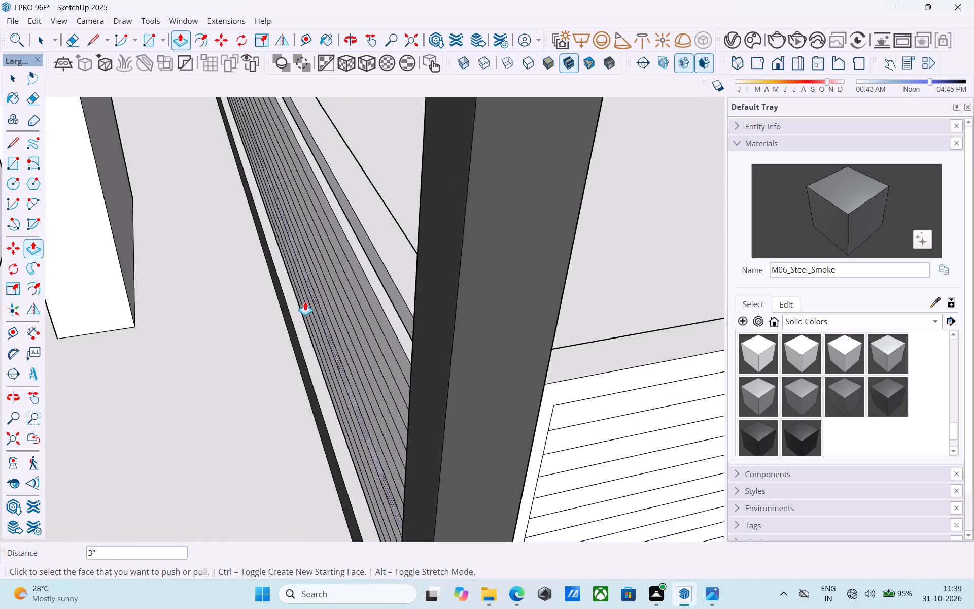
pyautogui.moveTo(304, 301); pyautogui.dragTo(407, 200, button='middle')
pyautogui.keyDown('shift'); pyautogui.moveTo(407, 205); pyautogui.dragTo(336, 296, button='middle'); pyautogui.keyUp('shift')
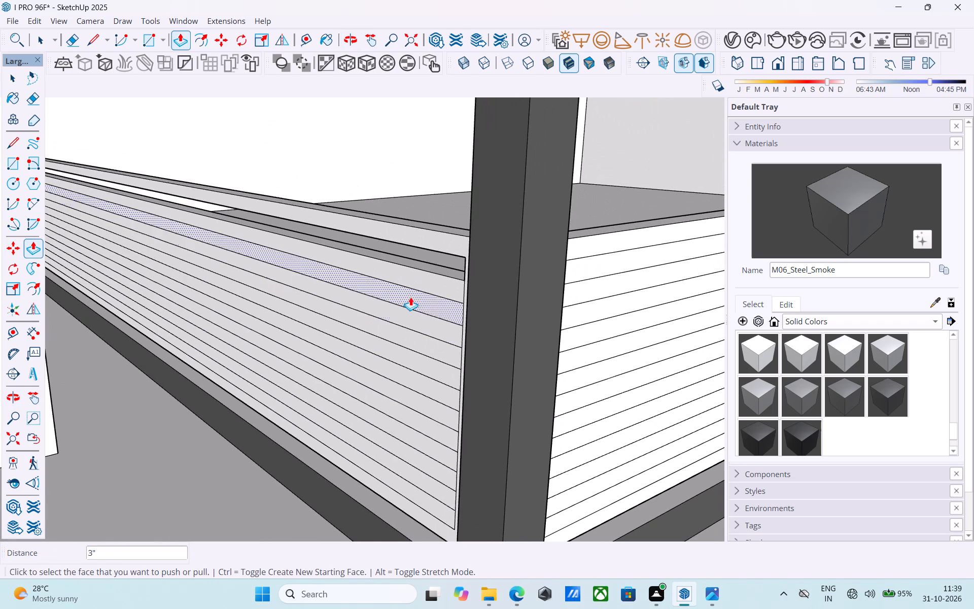
pyautogui.doubleClick(410, 296)
pyautogui.keyDown('shift'); pyautogui.moveTo(410, 296); pyautogui.dragTo(424, 252, button='middle'); pyautogui.keyUp('shift')
pyautogui.keyDown('shift'); pyautogui.moveTo(396, 325); pyautogui.dragTo(483, 273, button='middle'); pyautogui.keyUp('shift')
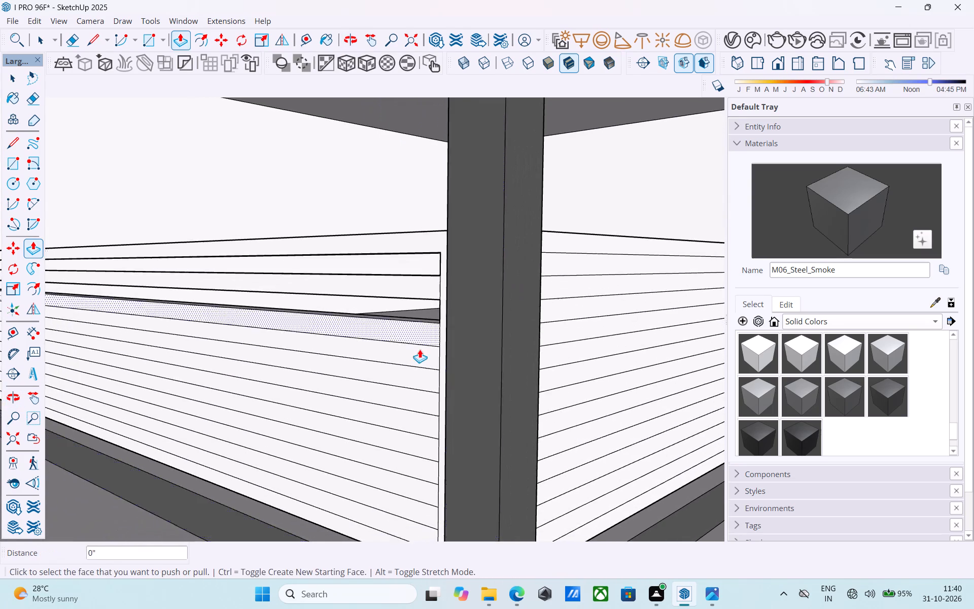
pyautogui.scroll(3, 420, 349)
pyautogui.doubleClick(408, 354)
pyautogui.moveTo(395, 367); pyautogui.dragTo(425, 307, button='middle')
pyautogui.scroll(5, 405, 361)
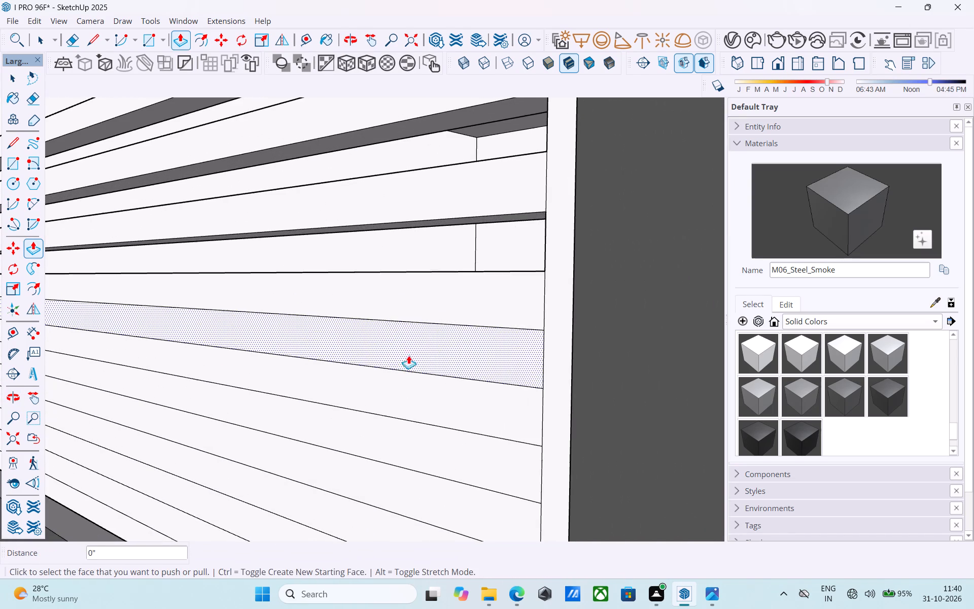
pyautogui.doubleClick(410, 346)
pyautogui.scroll(-3, 410, 345)
pyautogui.moveTo(399, 382); pyautogui.dragTo(411, 334, button='middle')
pyautogui.scroll(3, 411, 333)
pyautogui.doubleClick(412, 331)
pyautogui.scroll(5, 403, 341)
pyautogui.doubleClick(391, 383)
pyautogui.doubleClick(383, 454)
pyautogui.scroll(-5, 382, 453)
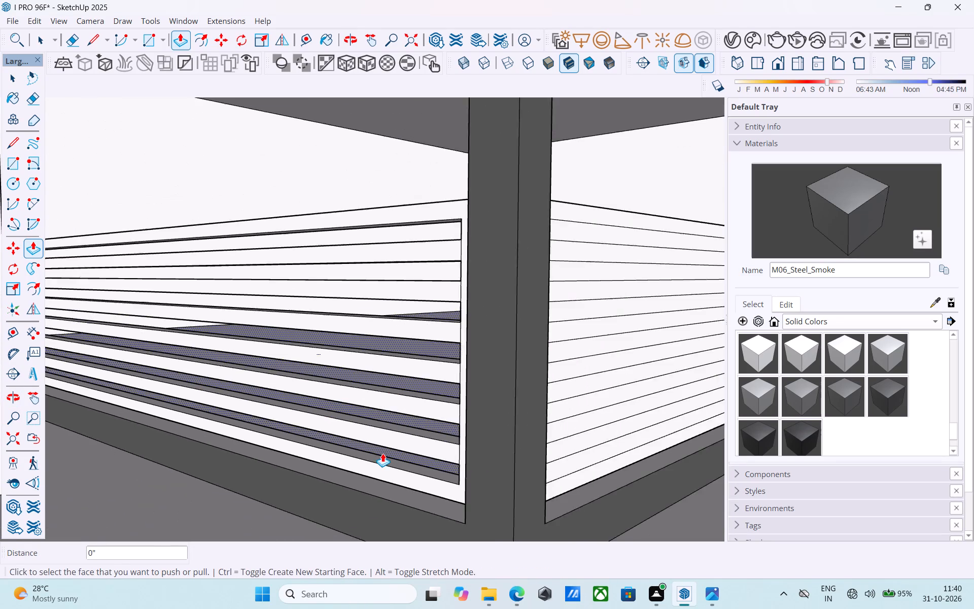
# Push alternate strips of the adjoining facade's low panel inward 3", from the top strip to the lowest, to form matching open slats.
pyautogui.moveTo(382, 453); pyautogui.dragTo(431, 444, button='middle')
pyautogui.scroll(1, 431, 444)
pyautogui.scroll(-4, 453, 414)
pyautogui.keyDown('shift'); pyautogui.moveTo(453, 414); pyautogui.dragTo(508, 403, button='middle'); pyautogui.keyUp('shift')
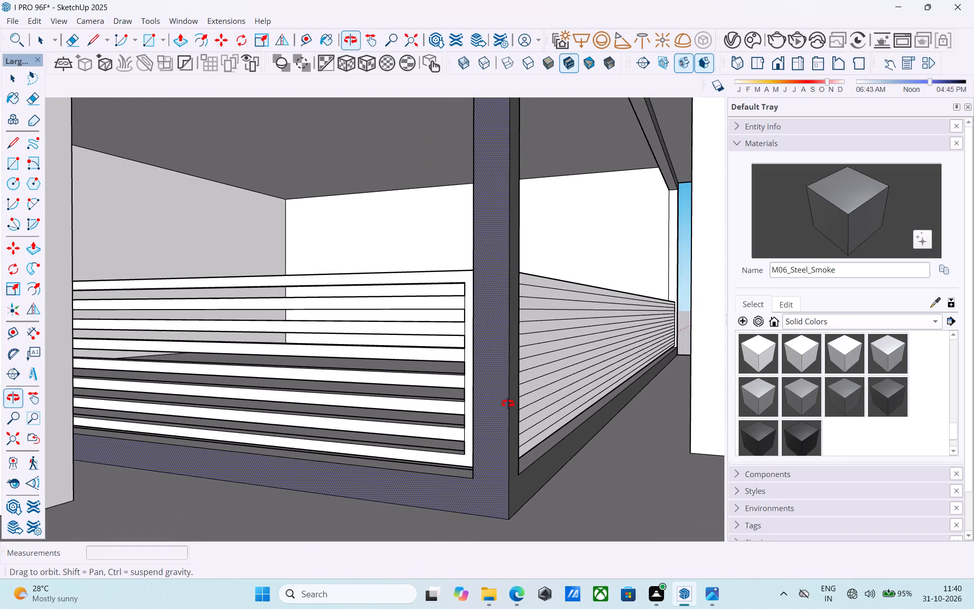
pyautogui.keyDown('shift'); pyautogui.moveTo(508, 403); pyautogui.dragTo(310, 419, button='middle'); pyautogui.keyUp('shift')
pyautogui.keyDown('shift'); pyautogui.moveTo(542, 374); pyautogui.dragTo(395, 406, button='middle'); pyautogui.keyUp('shift')
pyautogui.scroll(3, 414, 331)
pyautogui.doubleClick(418, 323)
pyautogui.doubleClick(420, 351)
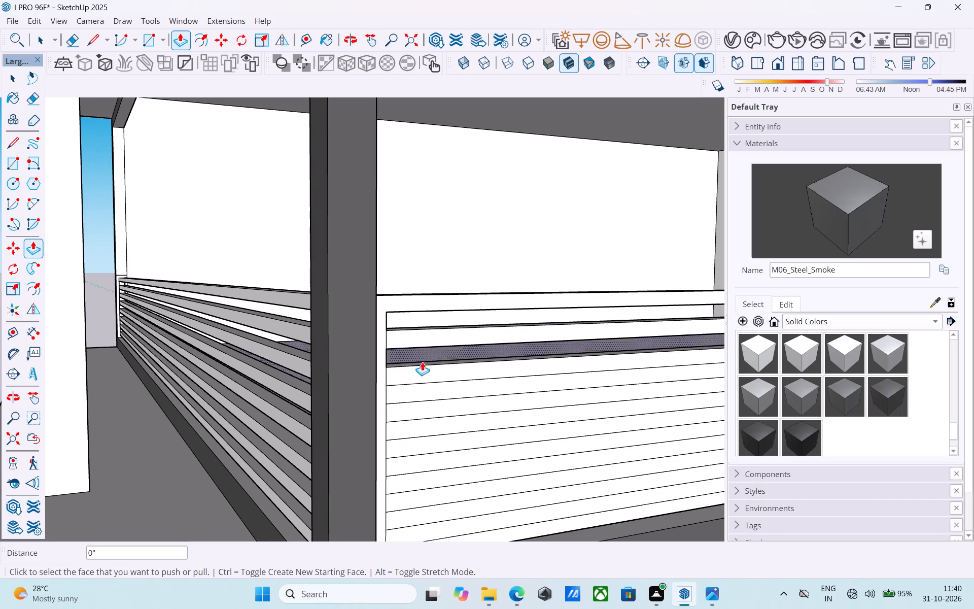
pyautogui.doubleClick(427, 391)
pyautogui.keyDown('shift'); pyautogui.moveTo(427, 390); pyautogui.dragTo(408, 410, button='middle'); pyautogui.keyUp('shift')
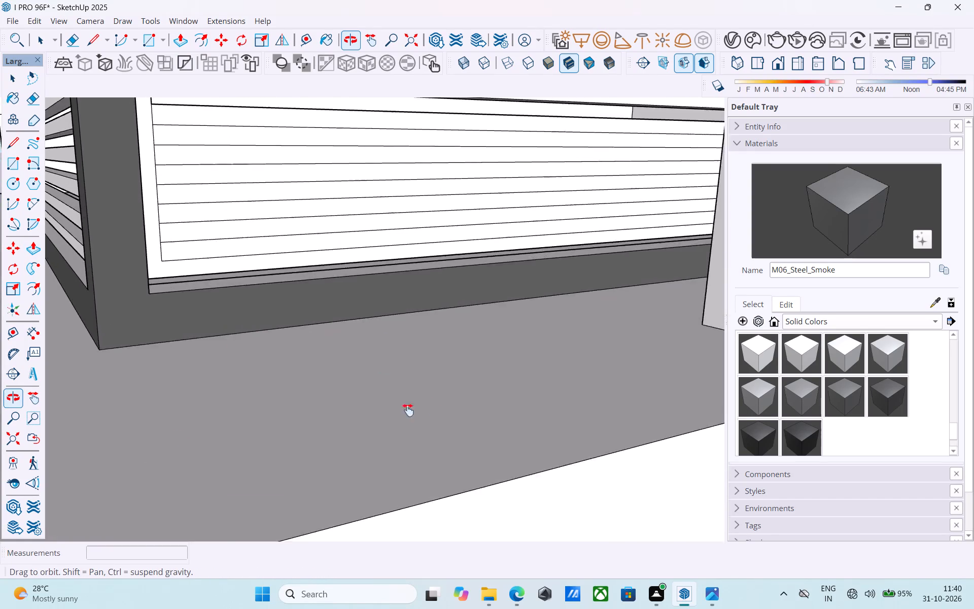
pyautogui.keyDown('shift'); pyautogui.moveTo(408, 410); pyautogui.dragTo(448, 467, button='middle'); pyautogui.keyUp('shift')
pyautogui.moveTo(362, 287); pyautogui.dragTo(420, 402, button='middle')
pyautogui.scroll(3, 381, 358)
pyautogui.doubleClick(325, 354)
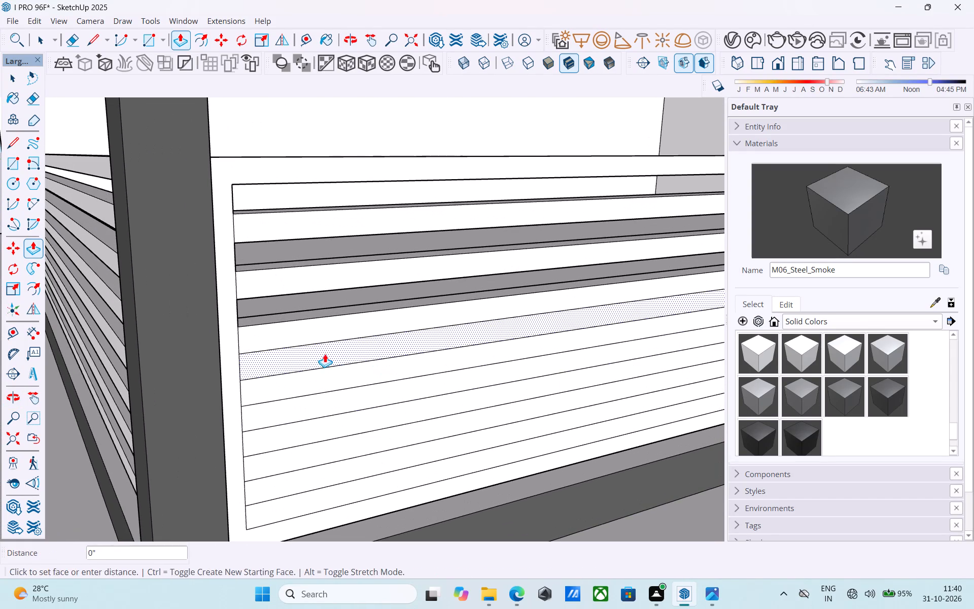
pyautogui.doubleClick(322, 398)
pyautogui.doubleClick(303, 452)
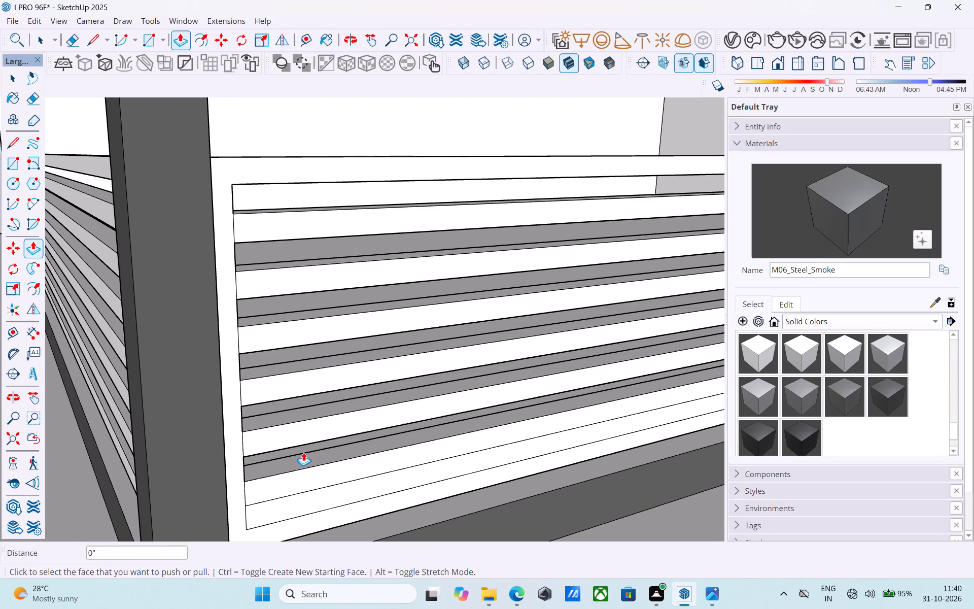
pyautogui.doubleClick(290, 511)
# Examine the open slatted railings on both sides of the glazed storey's corner post.
pyautogui.scroll(-5, 299, 495)
pyautogui.moveTo(303, 491); pyautogui.dragTo(418, 441, button='middle')
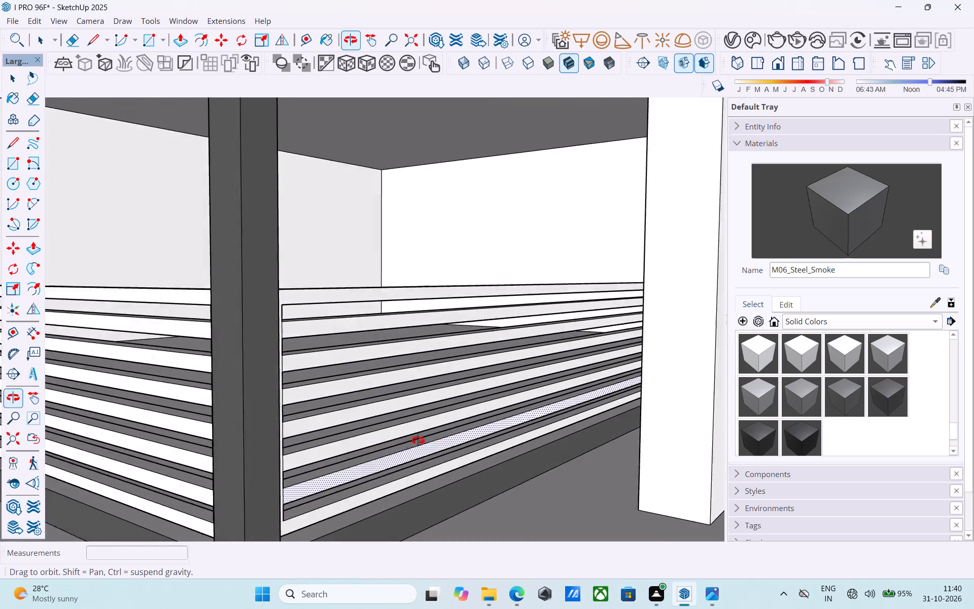
pyautogui.moveTo(418, 441); pyautogui.dragTo(309, 368, button='middle')
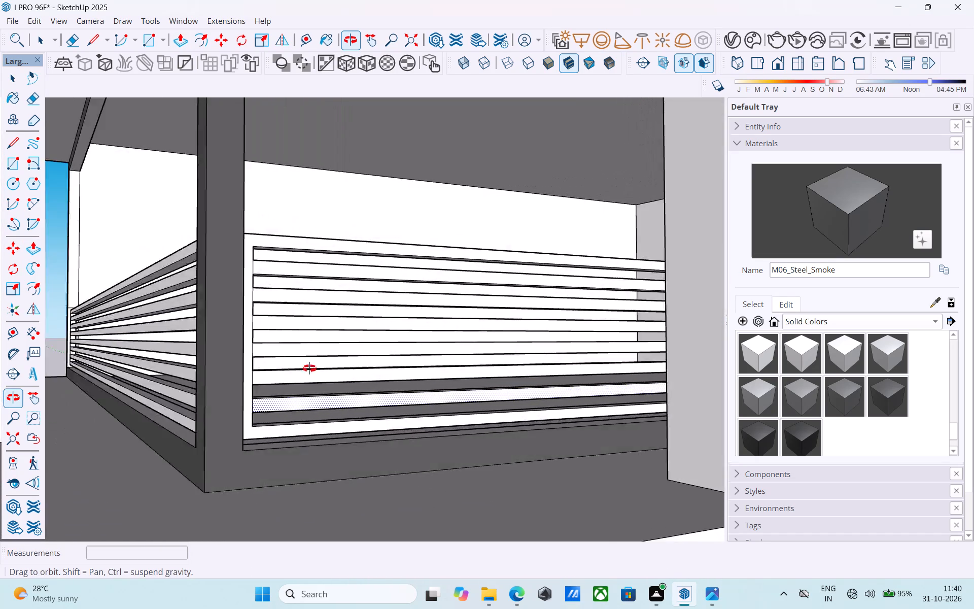
pyautogui.moveTo(309, 368); pyautogui.dragTo(496, 426, button='middle')
pyautogui.scroll(-3, 496, 426)
pyautogui.scroll(1, 496, 426)
pyautogui.scroll(-11, 496, 426)
pyautogui.moveTo(486, 415); pyautogui.dragTo(447, 458, button='middle')
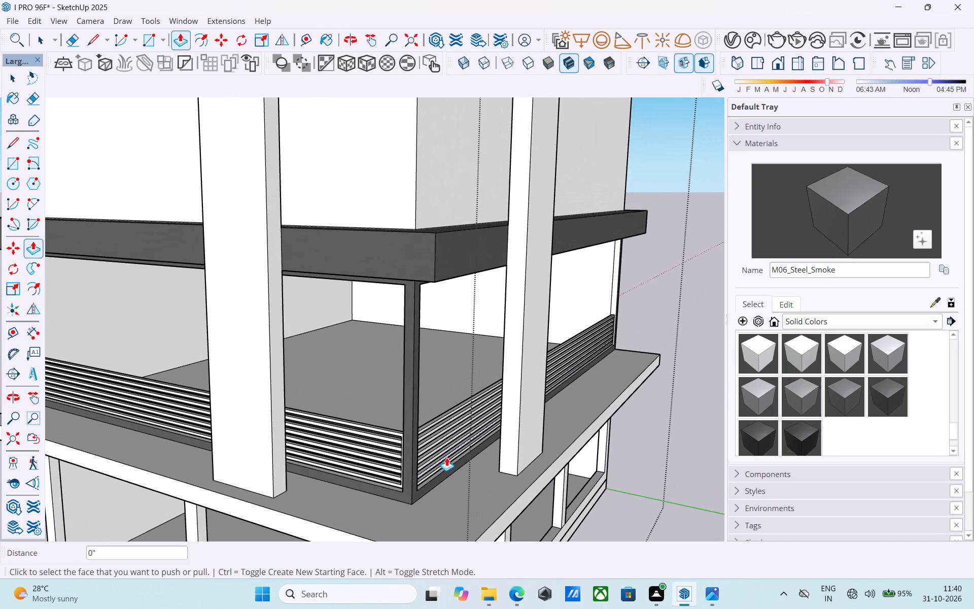
# Save the model.
pyautogui.hotkey('ctrl', 's')
pyautogui.press('space')
# Examine the slatted railings and the building's street corner at different distances, from eye level and from below.
pyautogui.scroll(-8, 444, 453)
pyautogui.moveTo(436, 454); pyautogui.dragTo(415, 428, button='middle')
pyautogui.scroll(6, 414, 422)
pyautogui.scroll(-2, 410, 410)
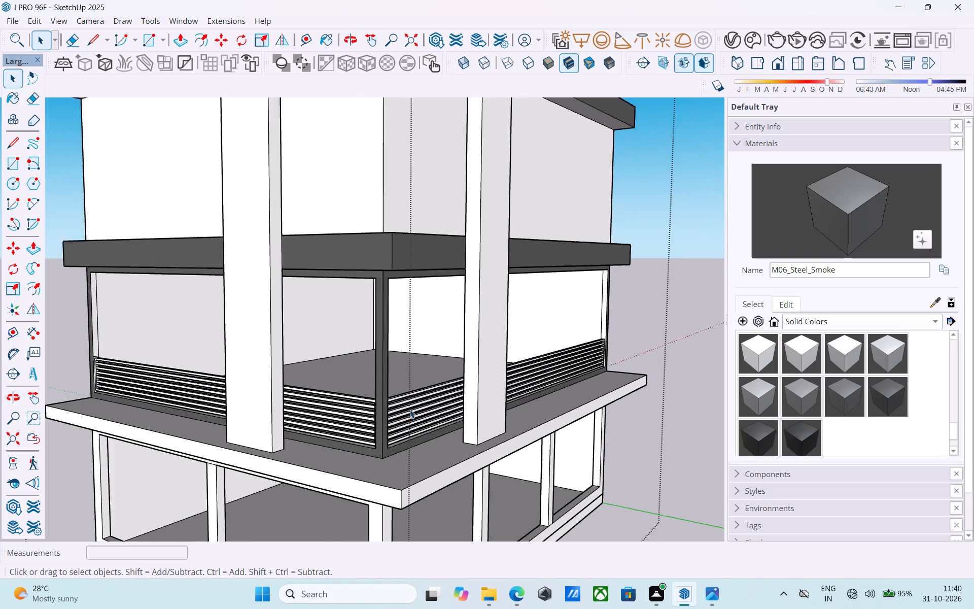
pyautogui.scroll(-4, 410, 410)
pyautogui.middleClick(397, 413)
pyautogui.scroll(6, 397, 413)
pyautogui.scroll(-7, 394, 400)
pyautogui.moveTo(382, 433); pyautogui.dragTo(356, 415, button='middle')
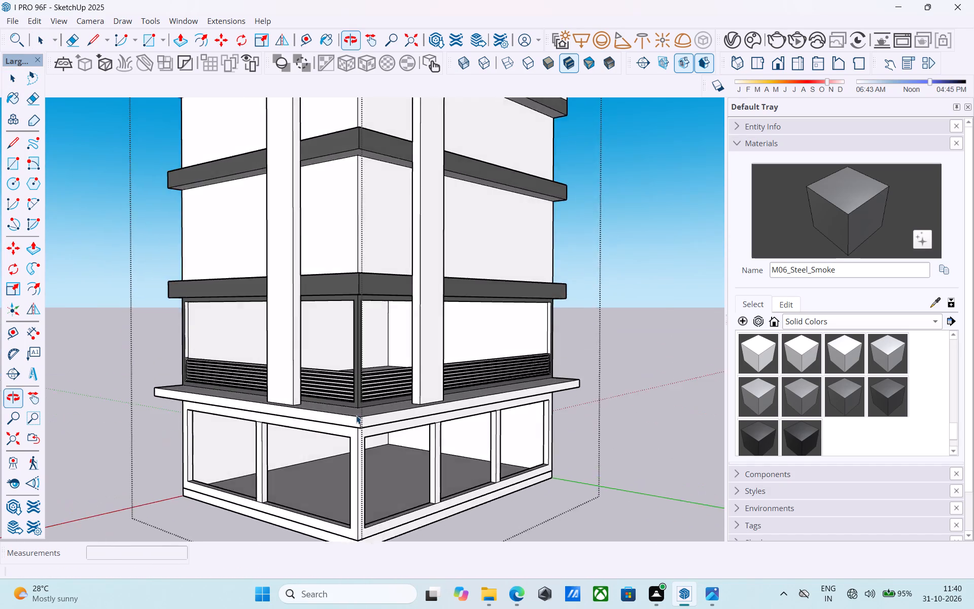
pyautogui.scroll(5, 356, 415)
pyautogui.scroll(-7, 359, 414)
pyautogui.moveTo(362, 426); pyautogui.dragTo(343, 341, button='middle')
pyautogui.scroll(6, 342, 341)
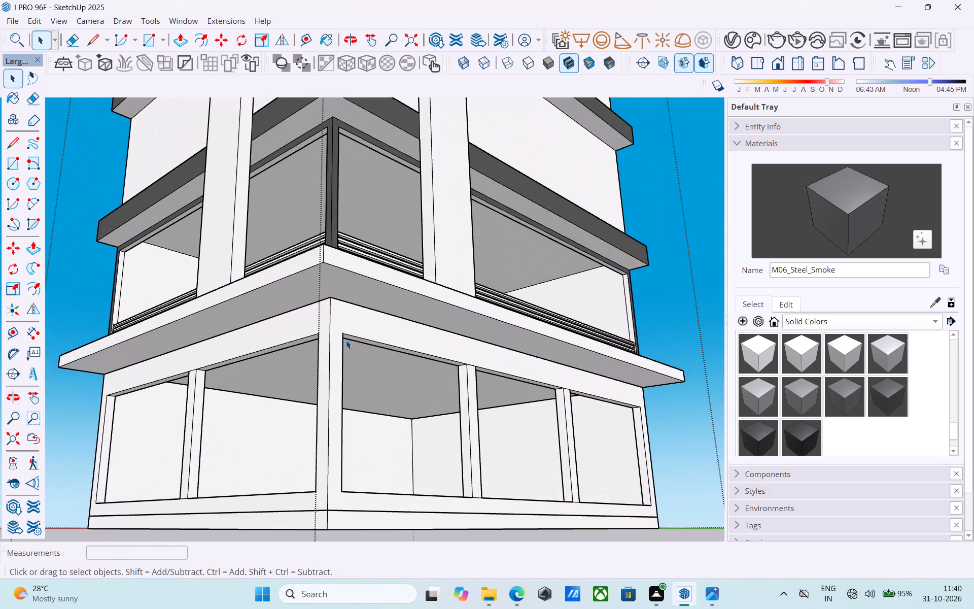
pyautogui.moveTo(343, 345); pyautogui.dragTo(418, 383, button='middle')
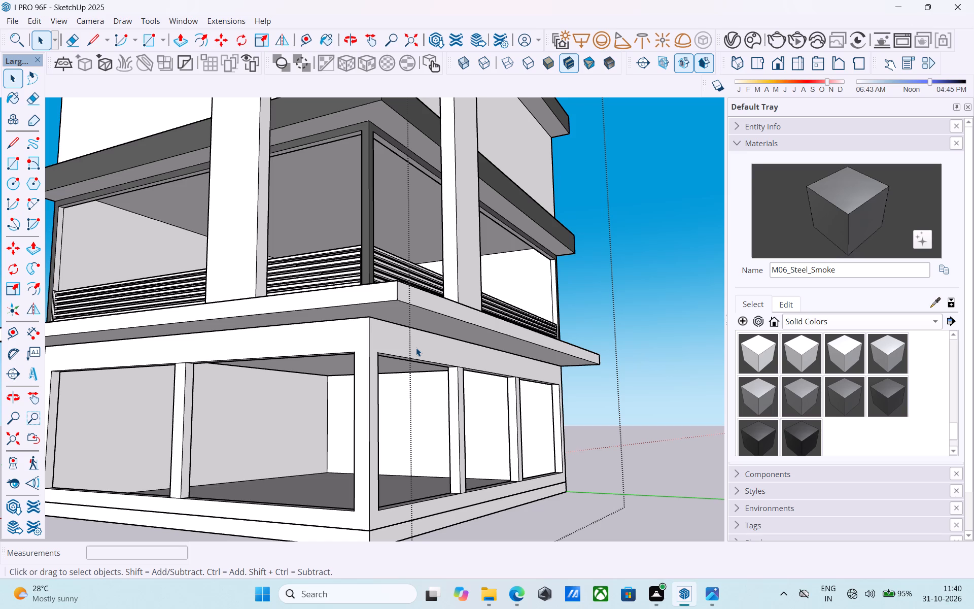
pyautogui.scroll(-4, 416, 348)
pyautogui.moveTo(415, 348); pyautogui.dragTo(431, 295, button='middle')
pyautogui.scroll(-5, 434, 294)
pyautogui.moveTo(430, 308); pyautogui.dragTo(438, 266, button='middle')
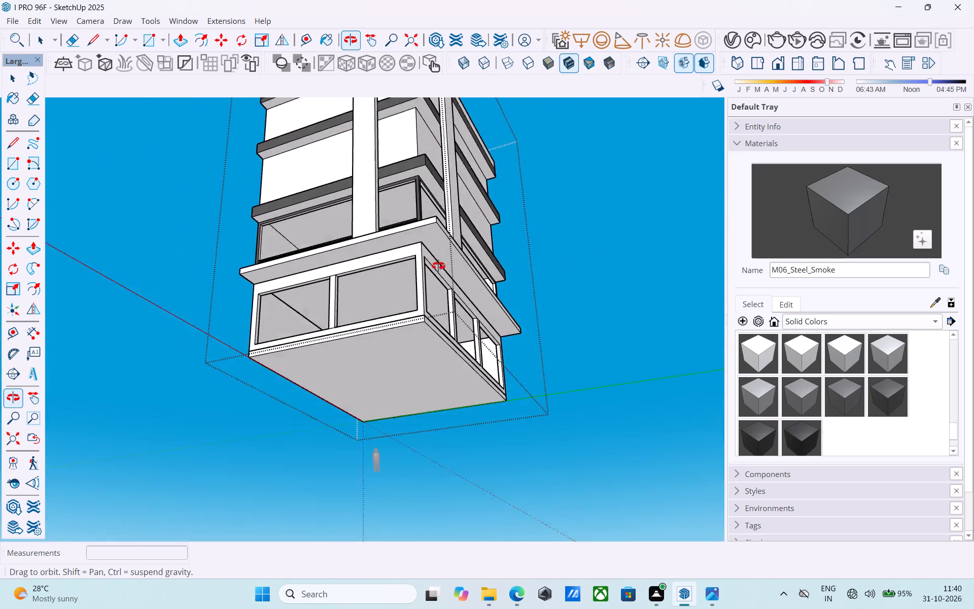
pyautogui.moveTo(438, 266); pyautogui.dragTo(405, 422, button='middle')
pyautogui.scroll(-4, 596, 414)
pyautogui.moveTo(594, 414); pyautogui.dragTo(557, 389, button='middle')
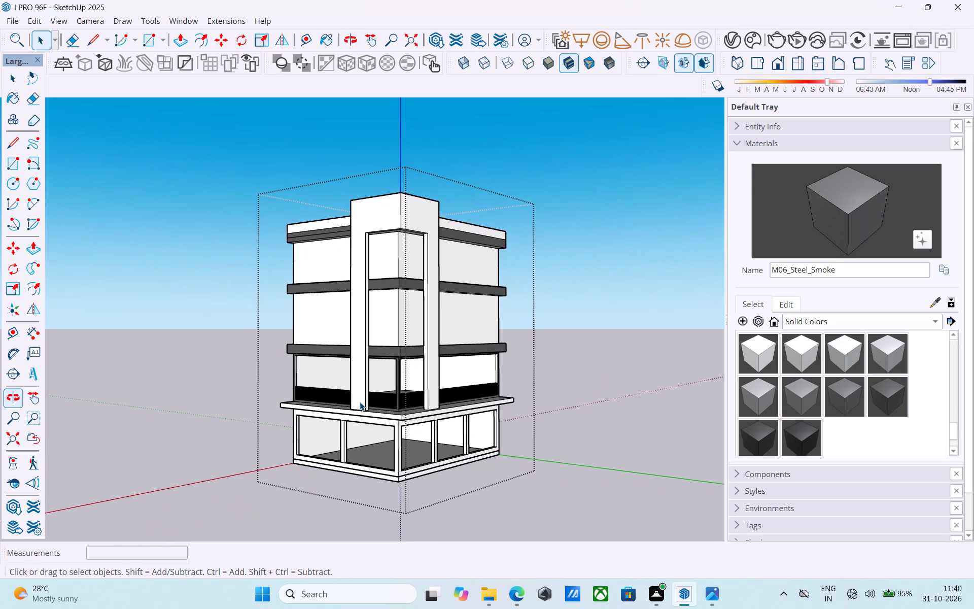
pyautogui.scroll(5, 360, 402)
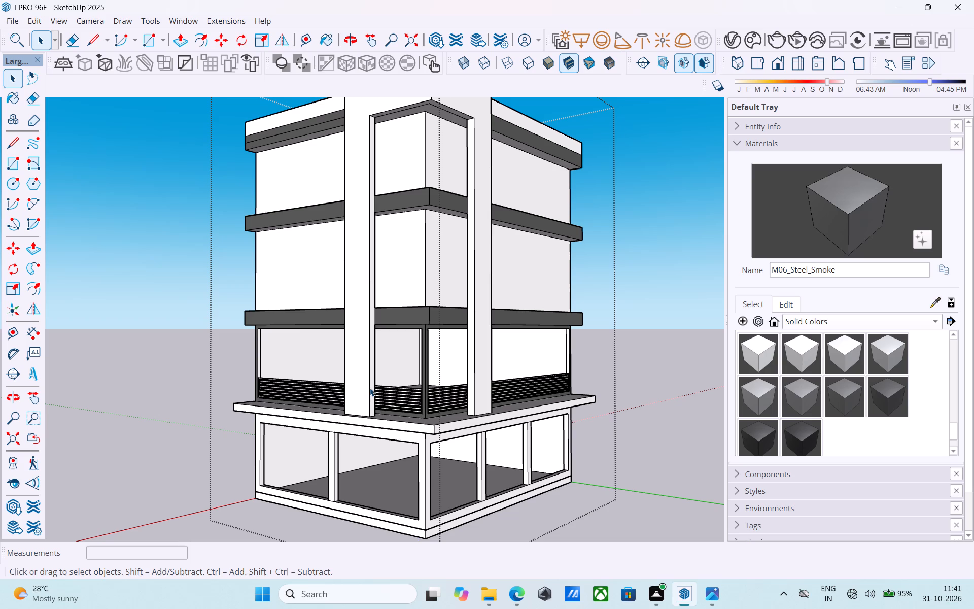
pyautogui.scroll(-2, 374, 399)
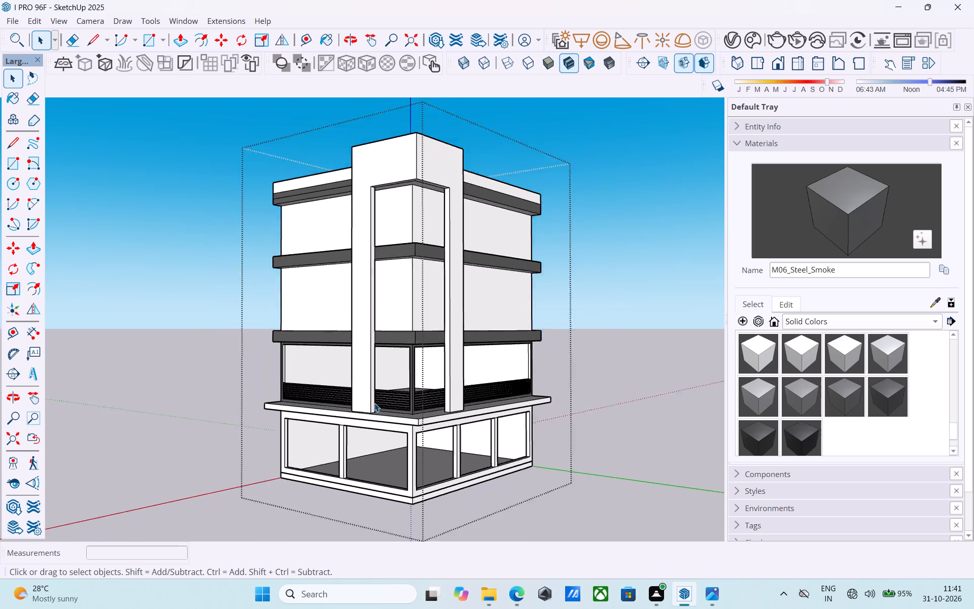
pyautogui.scroll(-3, 374, 403)
pyautogui.moveTo(374, 403); pyautogui.dragTo(390, 368, button='middle')
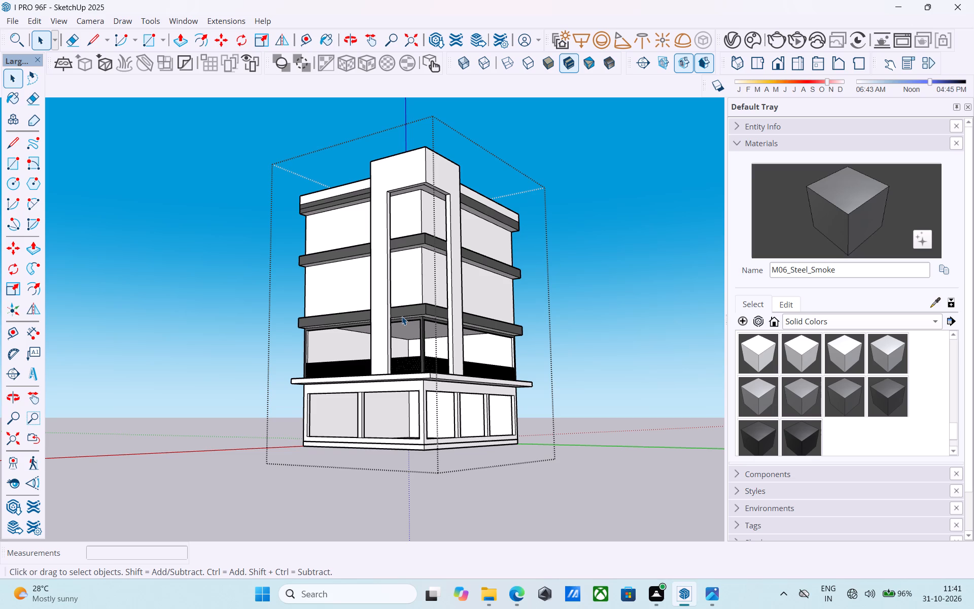
# Examine the whole building from above, including the roof parapet, both ledged facades and the plain side wall.
pyautogui.moveTo(402, 316); pyautogui.dragTo(419, 326, button='middle')
pyautogui.scroll(5, 402, 316)
pyautogui.moveTo(413, 332); pyautogui.dragTo(391, 363, button='middle')
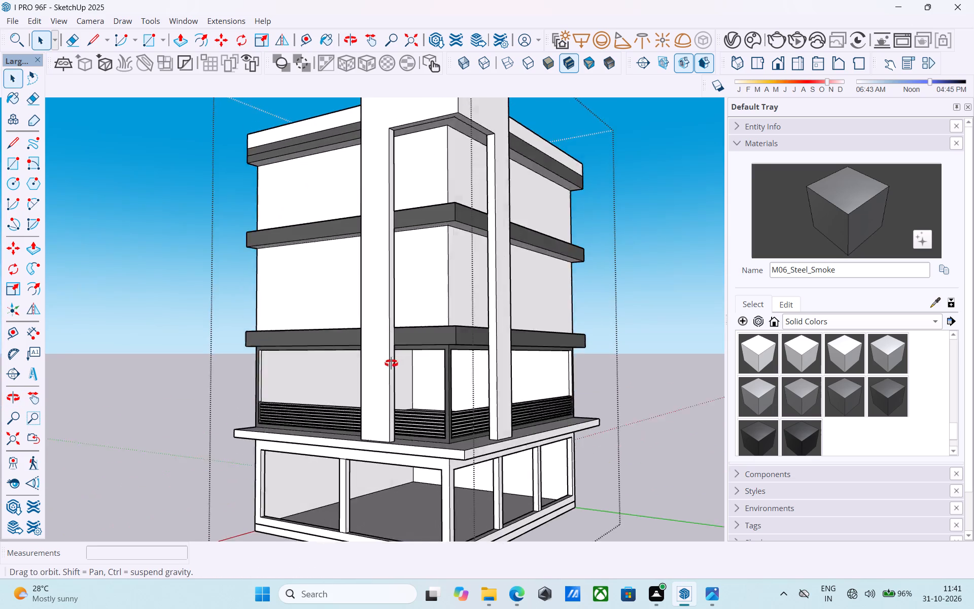
pyautogui.moveTo(391, 363); pyautogui.dragTo(596, 530, button='middle')
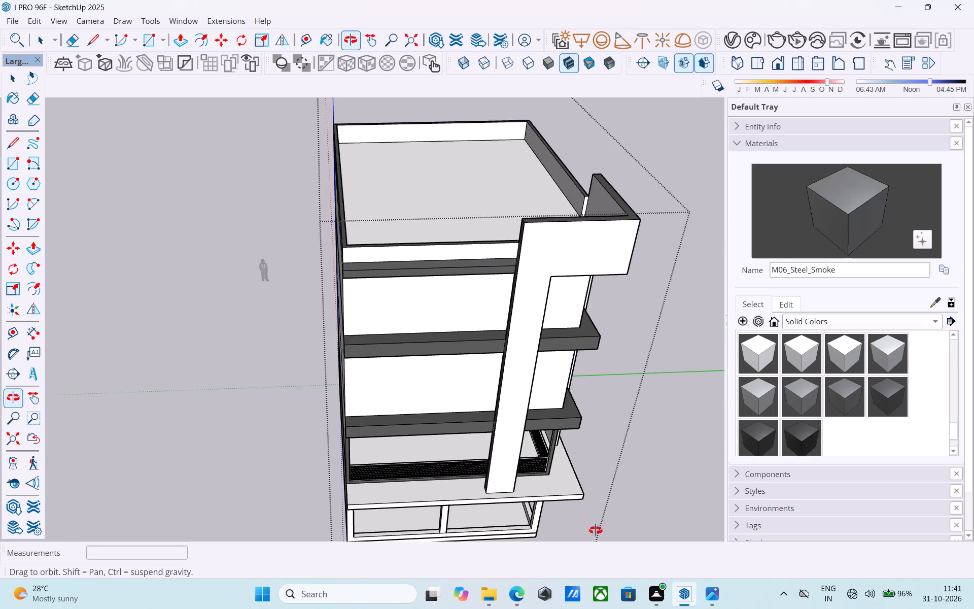
pyautogui.moveTo(596, 530); pyautogui.dragTo(547, 517, button='middle')
pyautogui.scroll(-1, 577, 390)
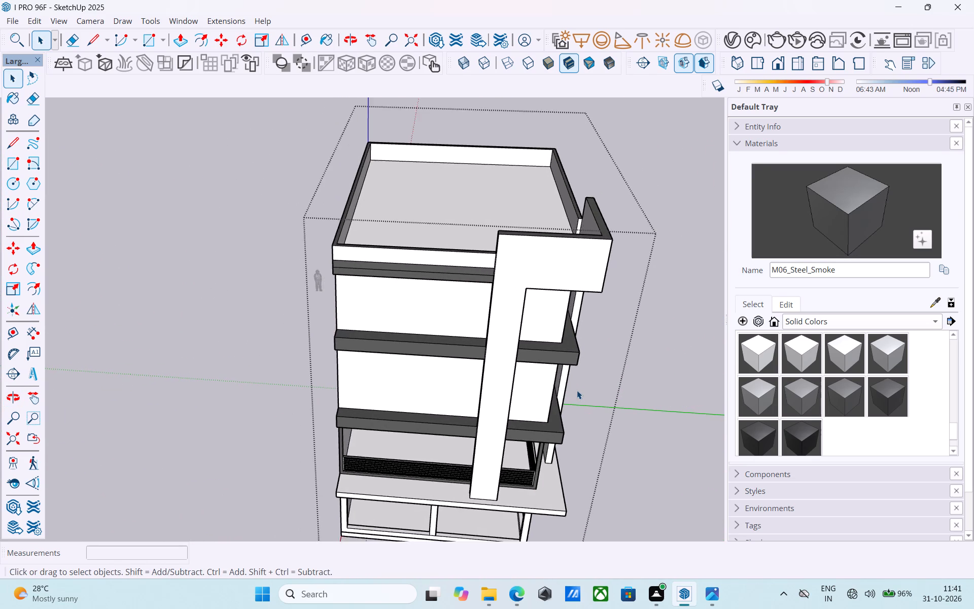
pyautogui.scroll(-1, 577, 390)
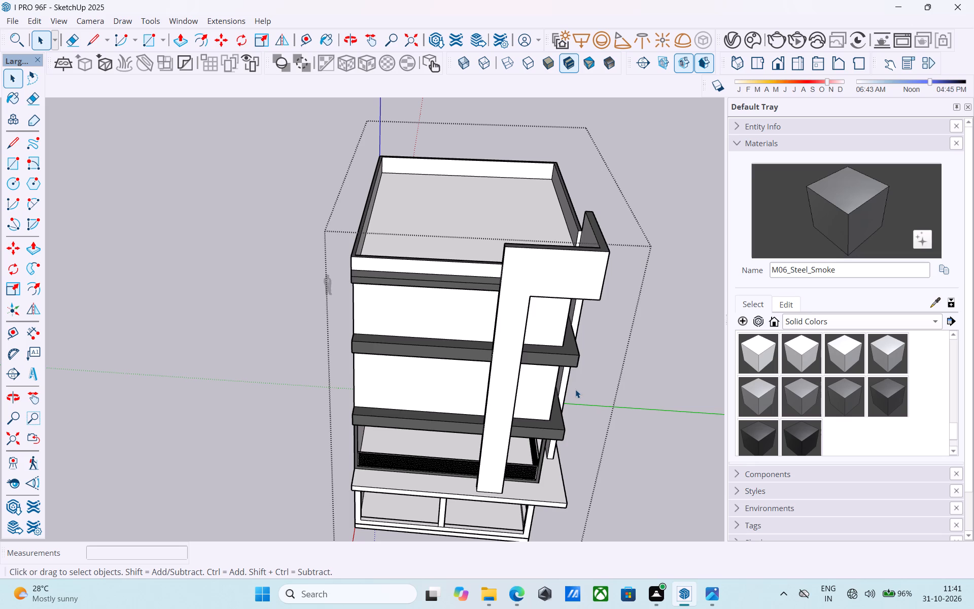
pyautogui.scroll(-4, 575, 389)
pyautogui.moveTo(570, 385); pyautogui.dragTo(240, 353, button='middle')
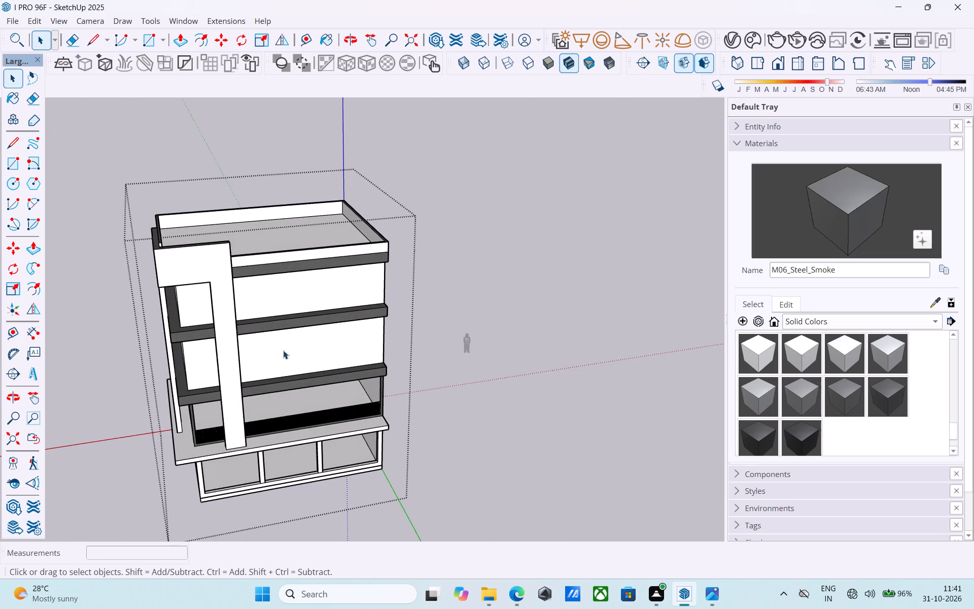
pyautogui.moveTo(307, 294); pyautogui.dragTo(135, 288, button='middle')
pyautogui.scroll(-1, 135, 288)
pyautogui.moveTo(183, 317); pyautogui.dragTo(291, 329, button='middle')
pyautogui.scroll(2, 339, 357)
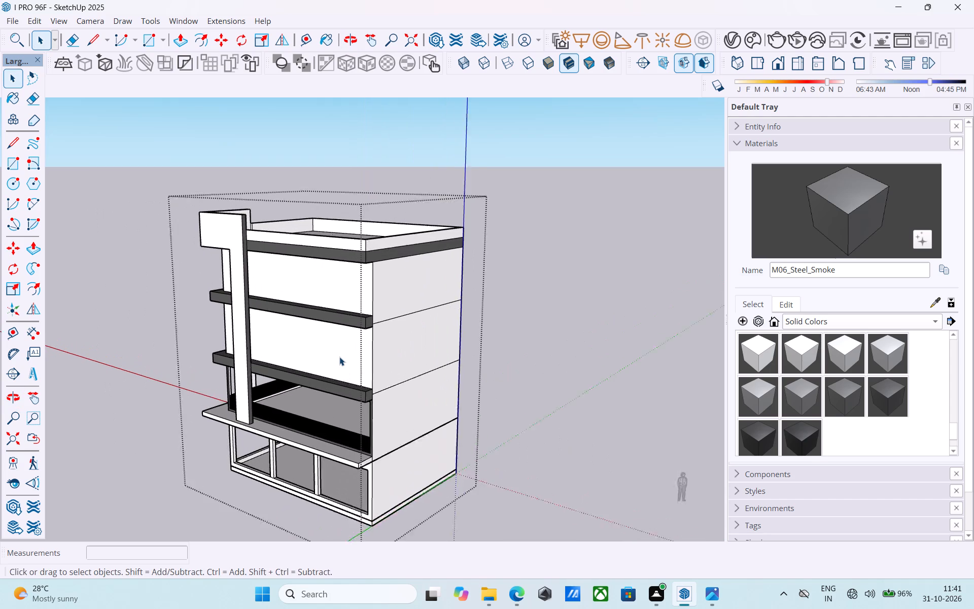
# Draw a 30' line across the plain side wall, continuing the top edge of the slab above the ground floor.
pyautogui.scroll(1, 339, 357)
pyautogui.scroll(-4, 339, 357)
pyautogui.scroll(12, 347, 465)
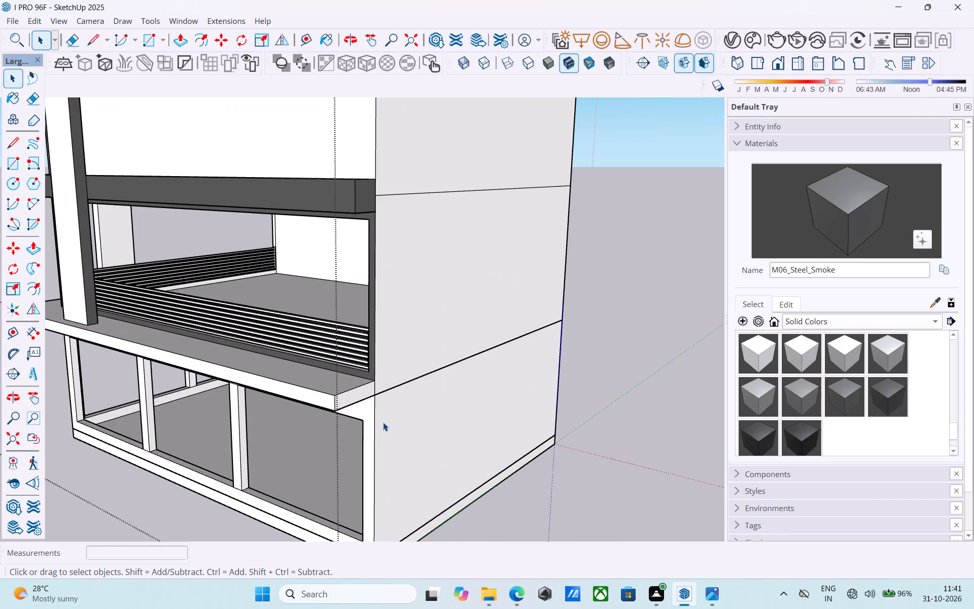
pyautogui.scroll(4, 383, 402)
pyautogui.press('l')
pyautogui.click(370, 368)
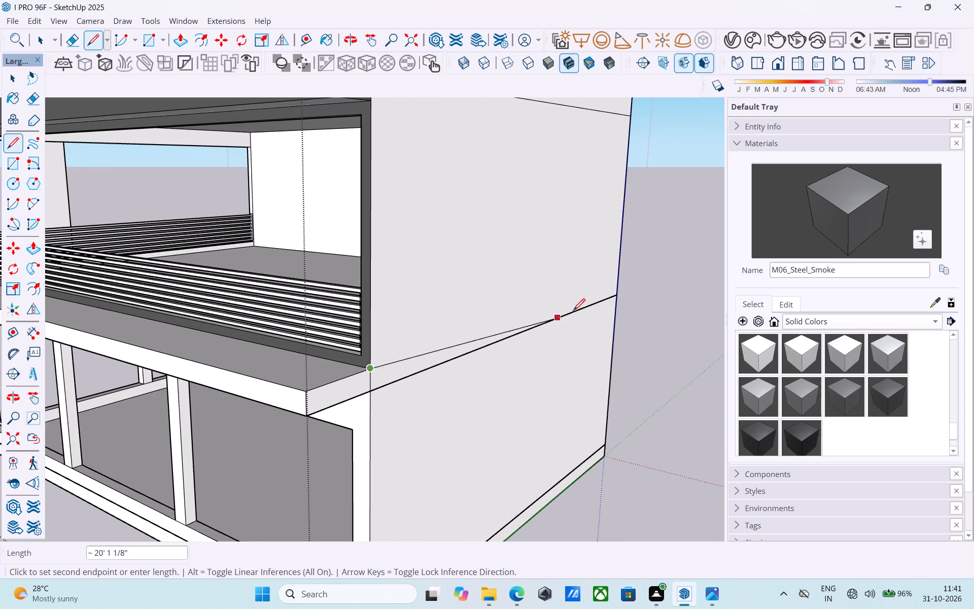
pyautogui.click(616, 283)
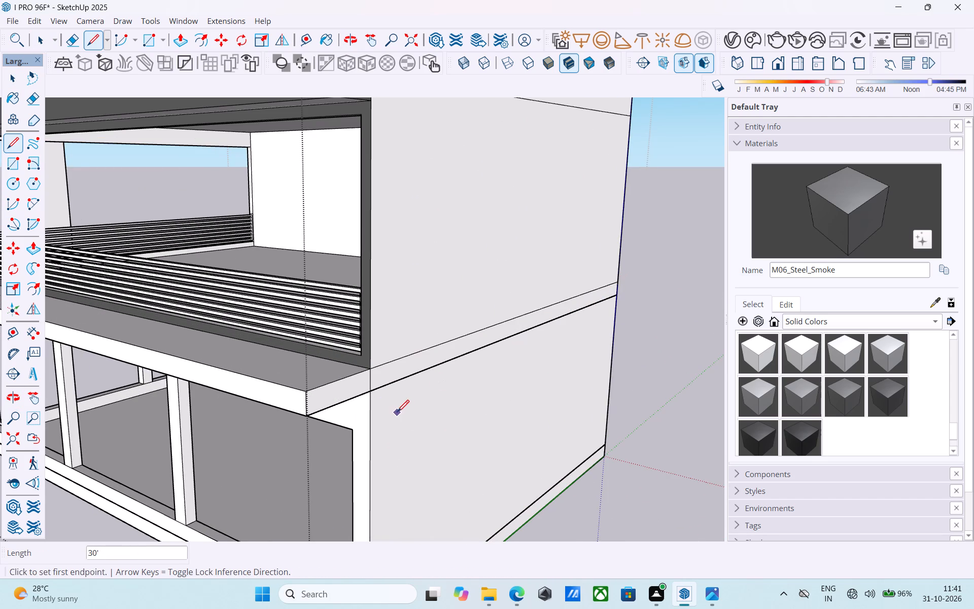
# Erase the short vertical edge separating the slab's end face from the new strip on the side wall.
pyautogui.press('e')
pyautogui.scroll(2, 396, 413)
pyautogui.press('space')
pyautogui.doubleClick(373, 382)
pyautogui.press('e')
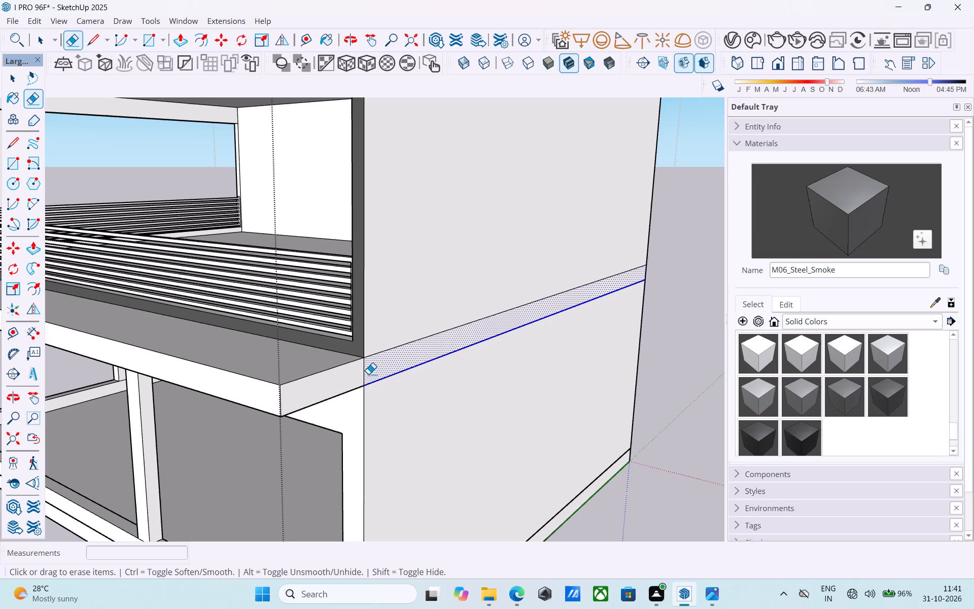
pyautogui.moveTo(368, 374); pyautogui.dragTo(361, 375)
# Pull the joined strip out 6' from the side wall to extend the slab along that side.
pyautogui.press('space')
pyautogui.click(363, 375)
pyautogui.press('p')
pyautogui.click(364, 374)
pyautogui.scroll(-3, 373, 384)
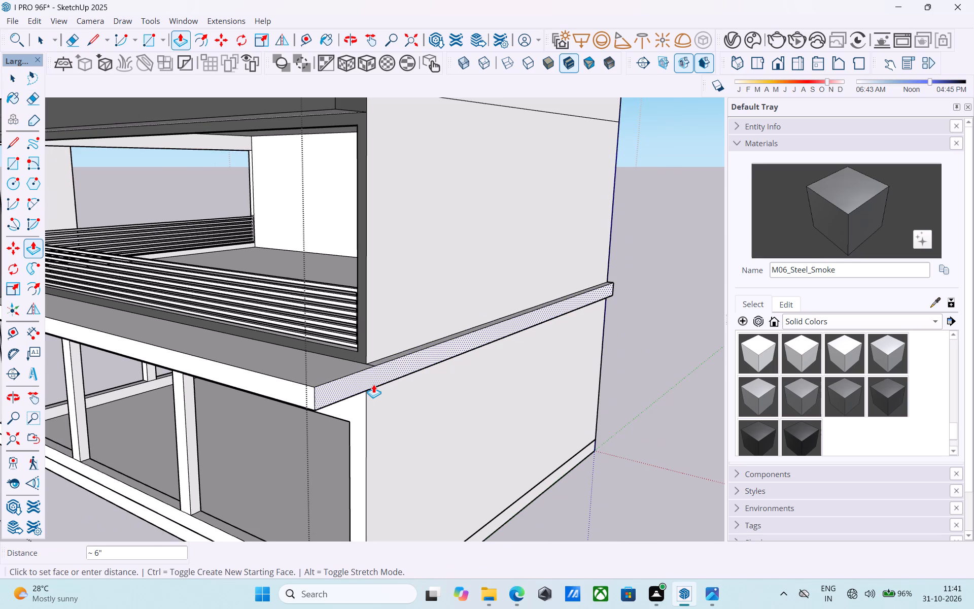
pyautogui.scroll(-4, 410, 404)
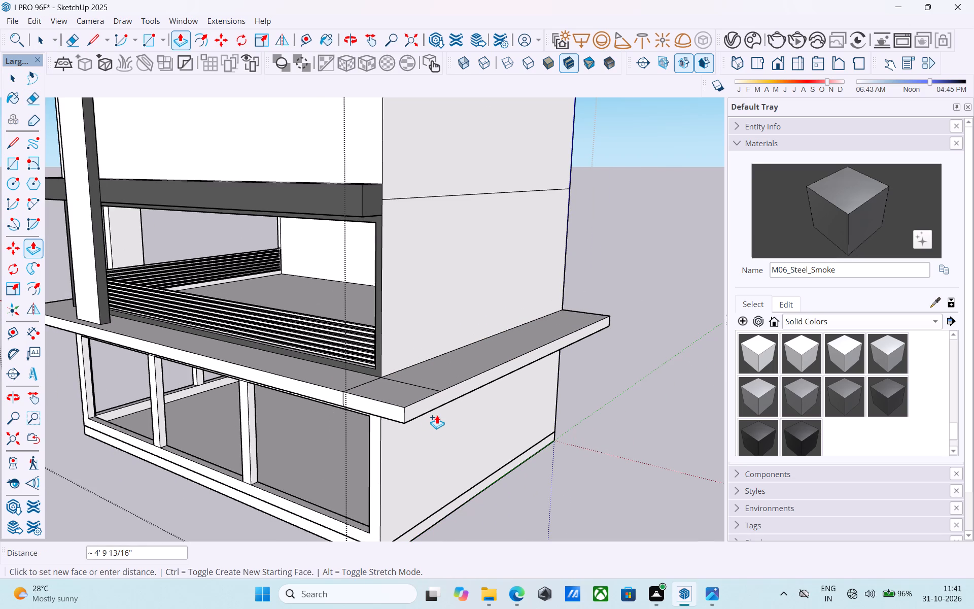
pyautogui.write("4'")
pyautogui.press('Return')
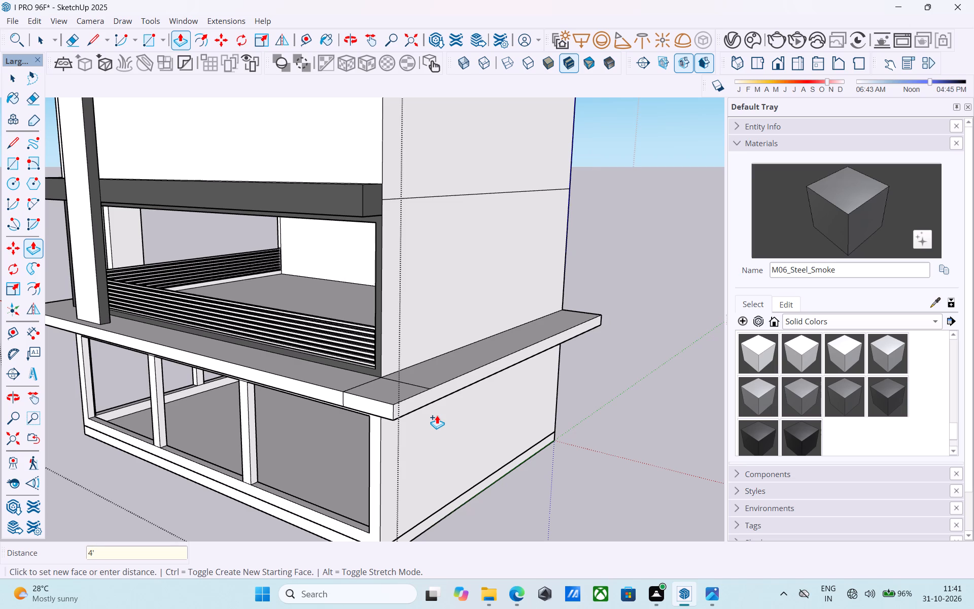
pyautogui.write("6'")
pyautogui.press('Return')
# Examine the extended slab where it wraps around the building's corner below the dark ledges.
pyautogui.scroll(-5, 437, 415)
pyautogui.moveTo(437, 415); pyautogui.dragTo(418, 493, button='middle')
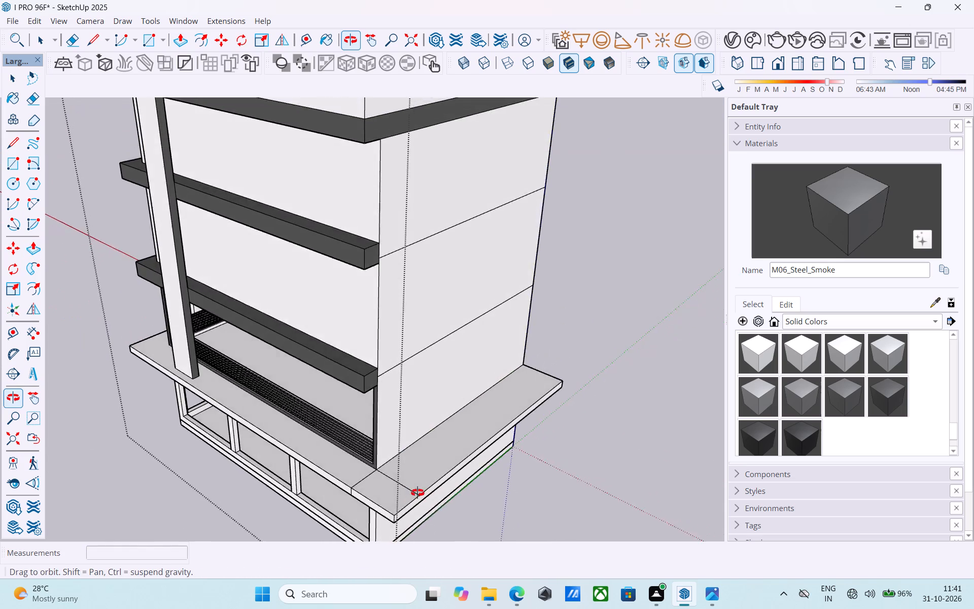
pyautogui.moveTo(418, 493); pyautogui.dragTo(403, 491, button='middle')
pyautogui.scroll(5, 363, 395)
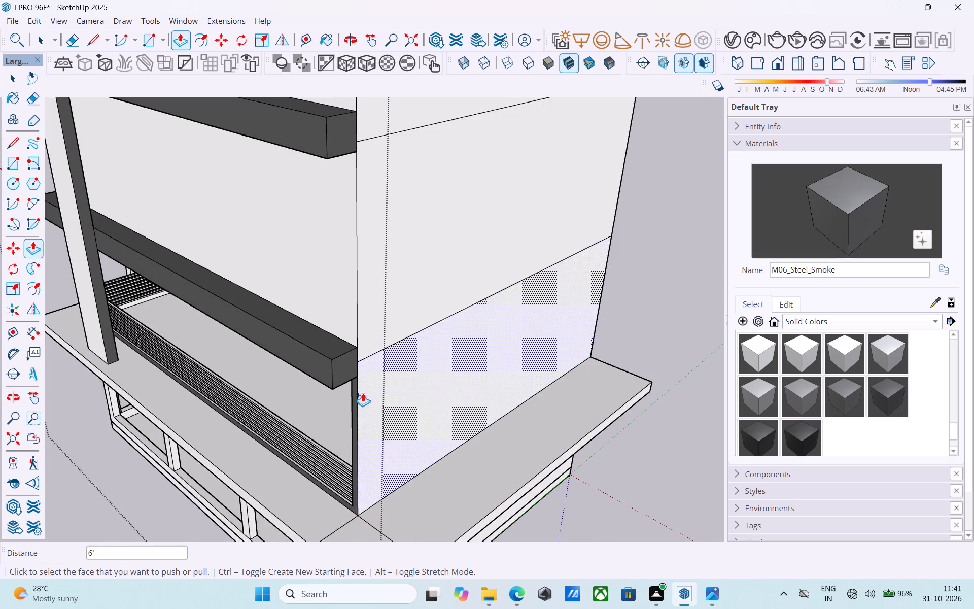
pyautogui.scroll(-5, 363, 393)
pyautogui.moveTo(386, 427); pyautogui.dragTo(486, 455, button='middle')
pyautogui.moveTo(508, 442); pyautogui.dragTo(473, 419, button='middle')
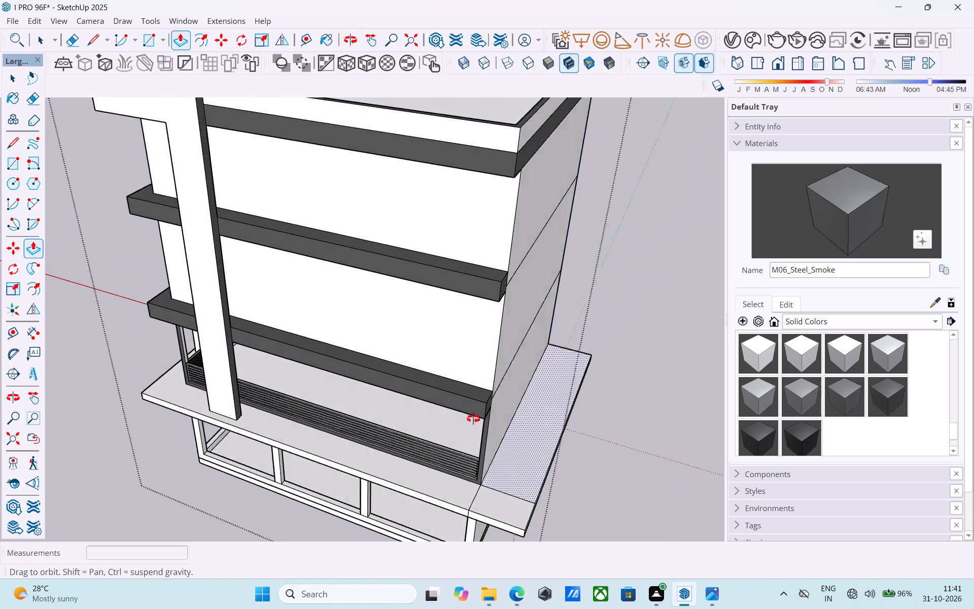
pyautogui.moveTo(473, 419); pyautogui.dragTo(419, 398, button='middle')
pyautogui.scroll(5, 419, 398)
pyautogui.press('space')
pyautogui.scroll(-5, 419, 398)
pyautogui.moveTo(419, 396); pyautogui.dragTo(397, 381, button='middle')
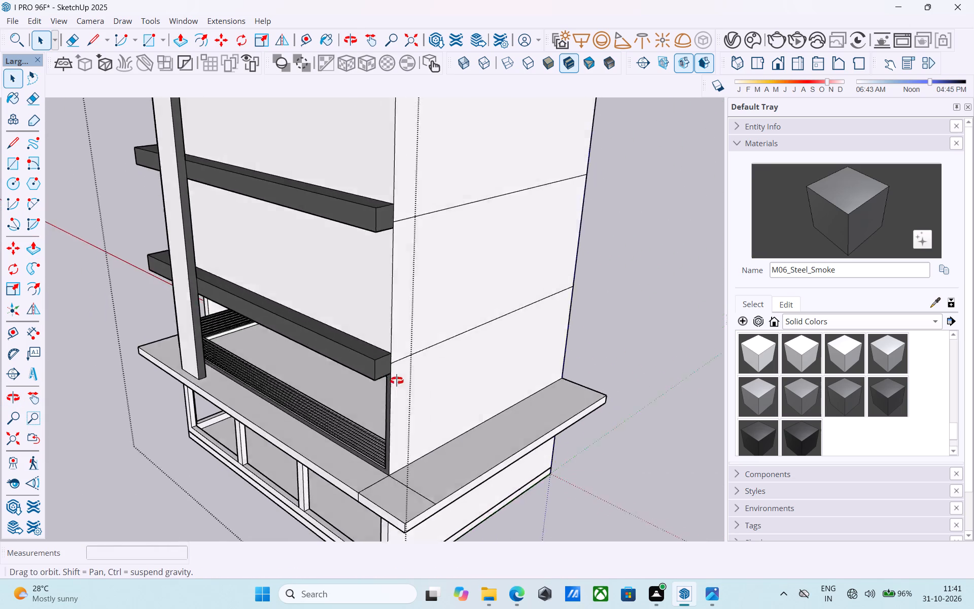
pyautogui.moveTo(397, 381); pyautogui.dragTo(389, 383, button='middle')
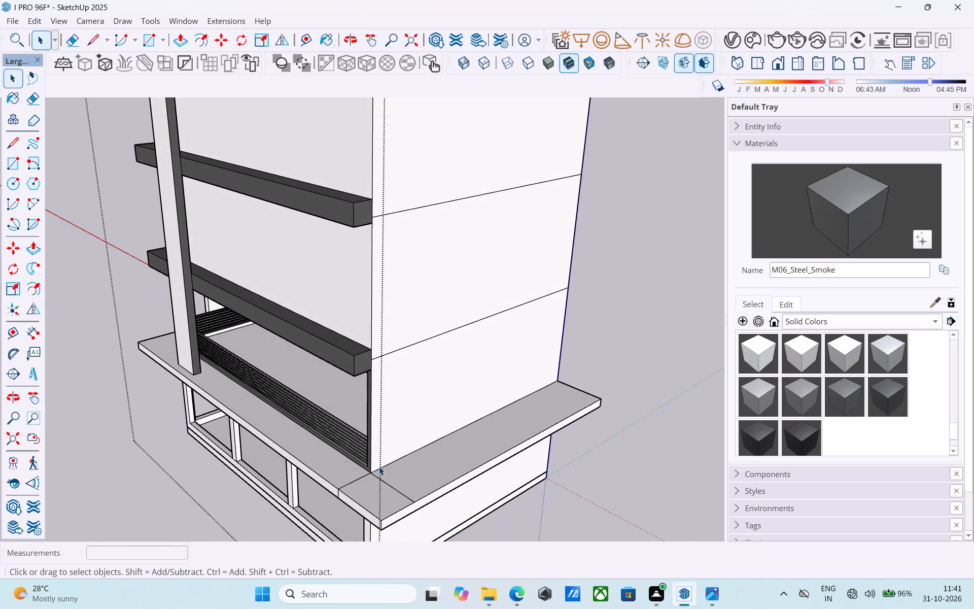
# Draw an 11' vertical line from the lowest dark ledge's outer corner down to the slab, and a 6' line across the slab extension from there.
pyautogui.press('l')
pyautogui.click(357, 376)
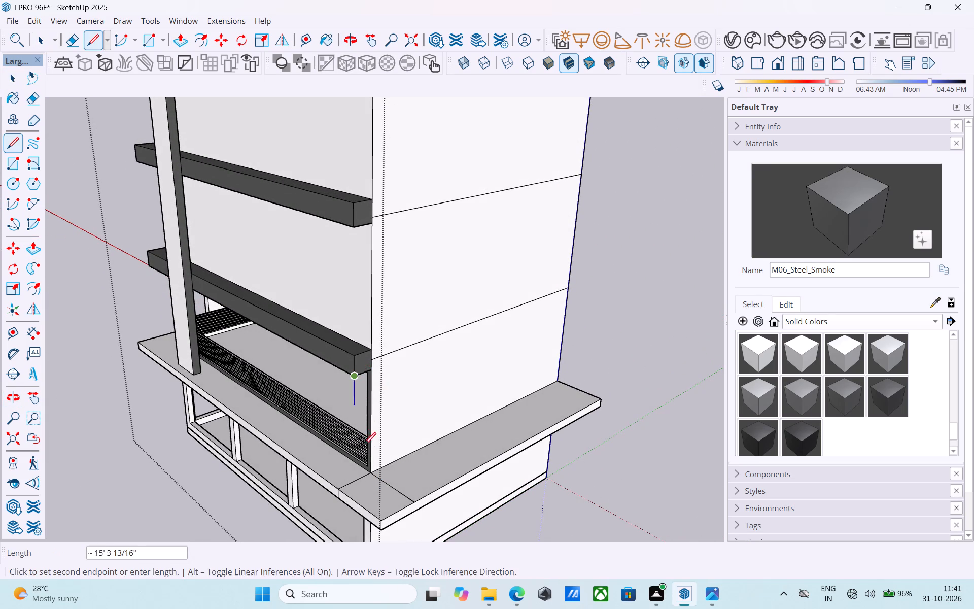
pyautogui.click(356, 483)
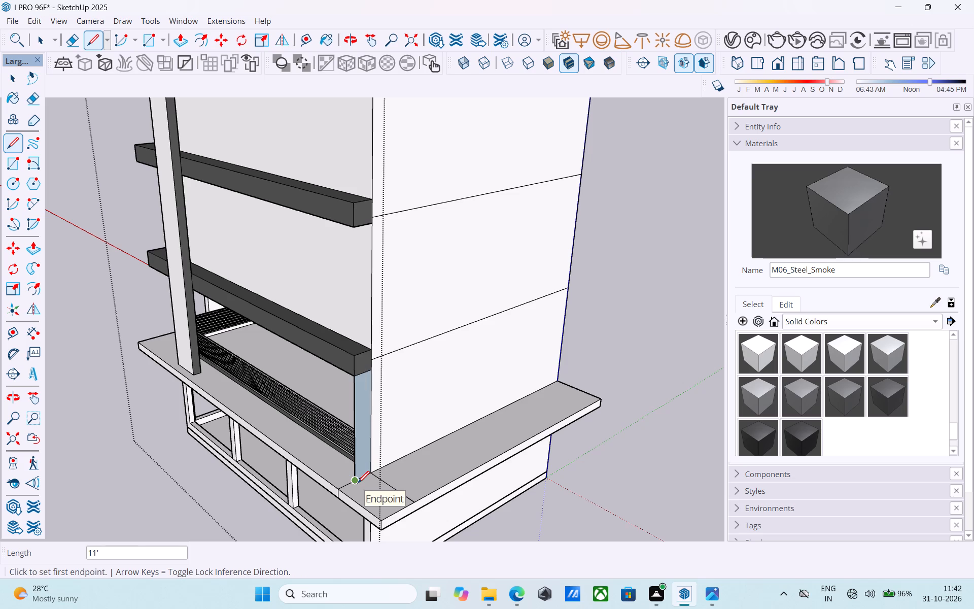
pyautogui.click(354, 483)
pyautogui.click(397, 512)
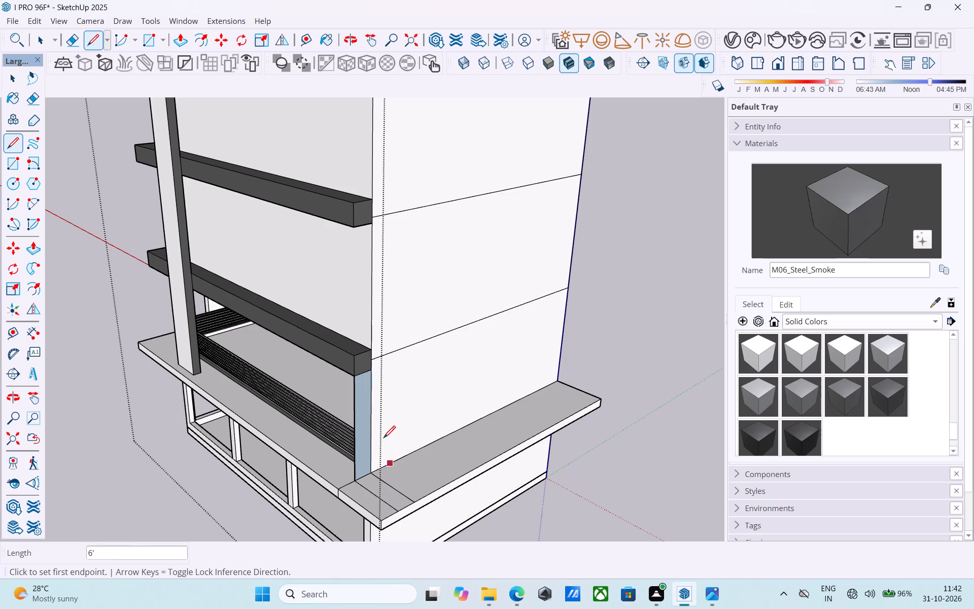
# Erase the vertical construction line below the ledge's corner, along with the face it closed.
pyautogui.press('e')
pyautogui.moveTo(376, 425); pyautogui.dragTo(308, 463, button='middle')
pyautogui.moveTo(259, 502); pyautogui.dragTo(254, 499)
pyautogui.scroll(-3, 267, 509)
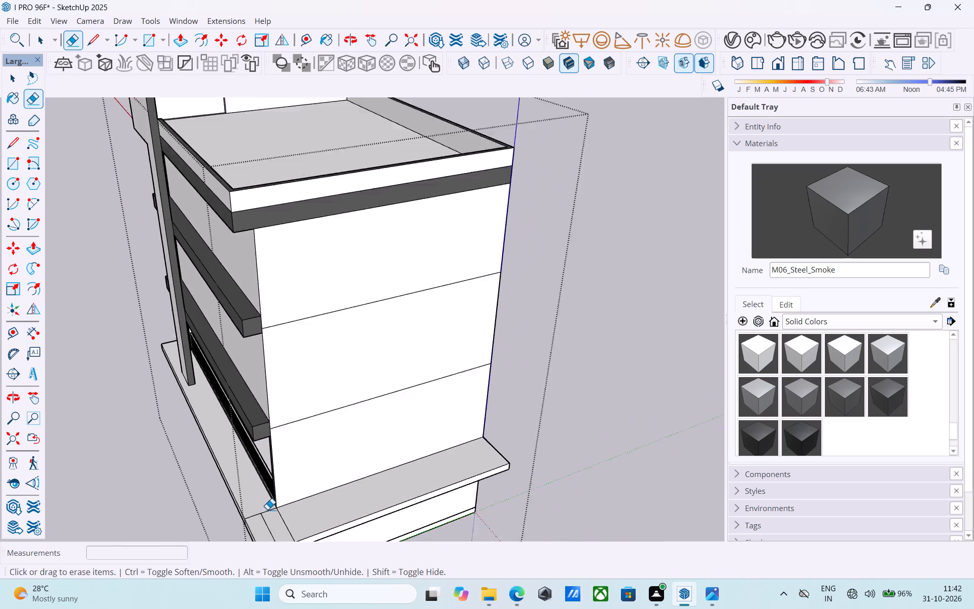
# Copy the end edge of the slab extension at the building's rear corner 9" inward along the slab's top.
pyautogui.moveTo(280, 510); pyautogui.dragTo(347, 494, button='middle')
pyautogui.moveTo(345, 490); pyautogui.dragTo(341, 480, button='middle')
pyautogui.scroll(-5, 341, 480)
pyautogui.moveTo(341, 480); pyautogui.dragTo(307, 482, button='middle')
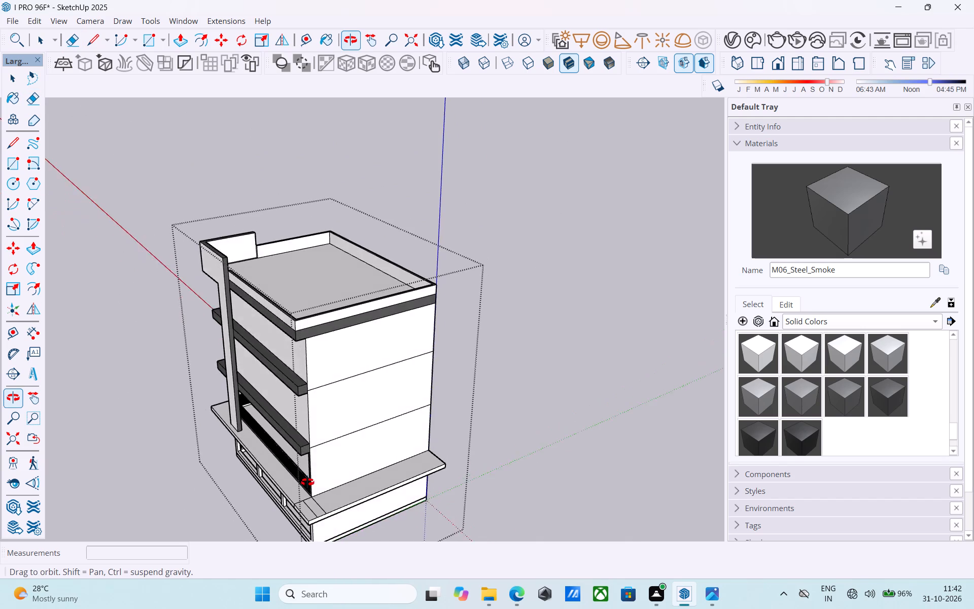
pyautogui.moveTo(307, 482); pyautogui.dragTo(135, 488, button='middle')
pyautogui.scroll(4, 416, 468)
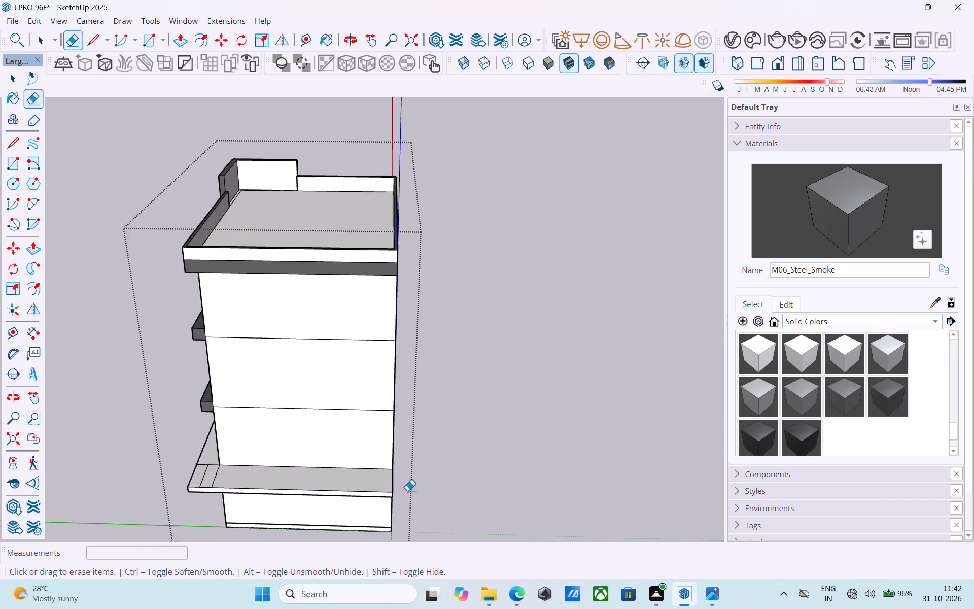
pyautogui.scroll(6, 407, 491)
pyautogui.press('space')
pyautogui.moveTo(385, 488); pyautogui.dragTo(336, 488, button='middle')
pyautogui.scroll(1, 347, 487)
pyautogui.keyDown('shift'); pyautogui.moveTo(347, 487); pyautogui.dragTo(598, 497, button='middle'); pyautogui.keyUp('shift')
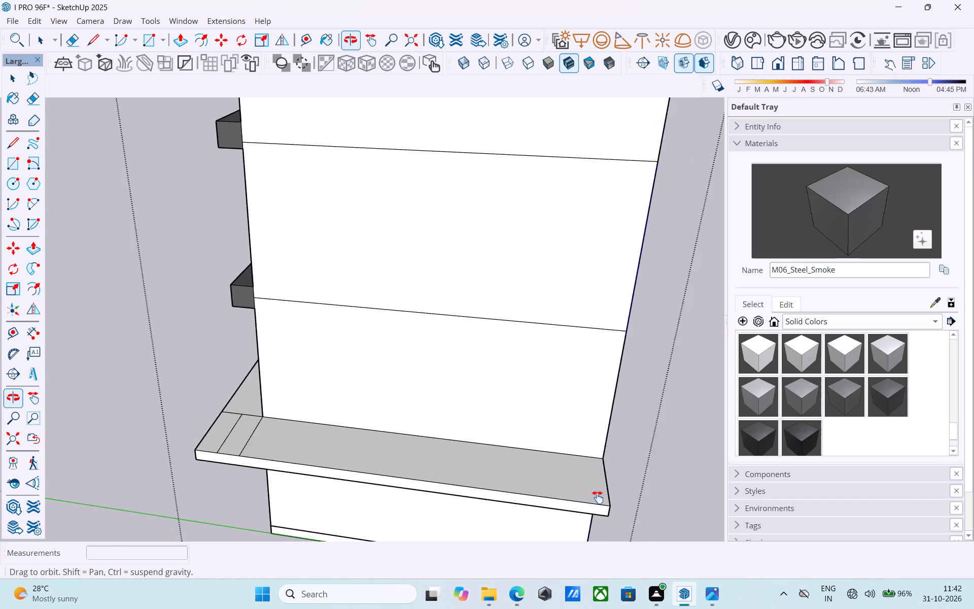
pyautogui.keyDown('shift'); pyautogui.moveTo(598, 497); pyautogui.dragTo(553, 482, button='middle'); pyautogui.keyUp('shift')
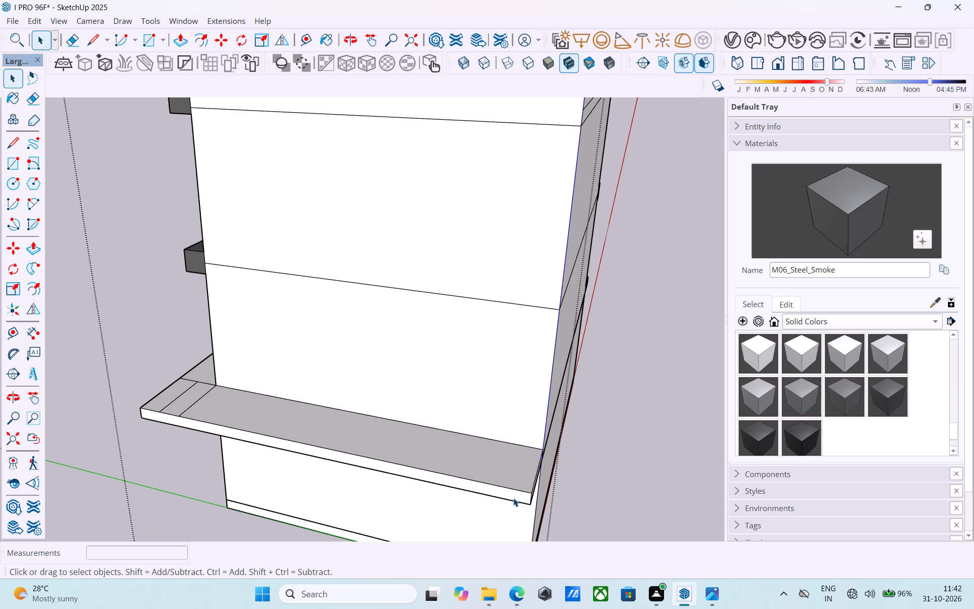
pyautogui.scroll(1, 509, 505)
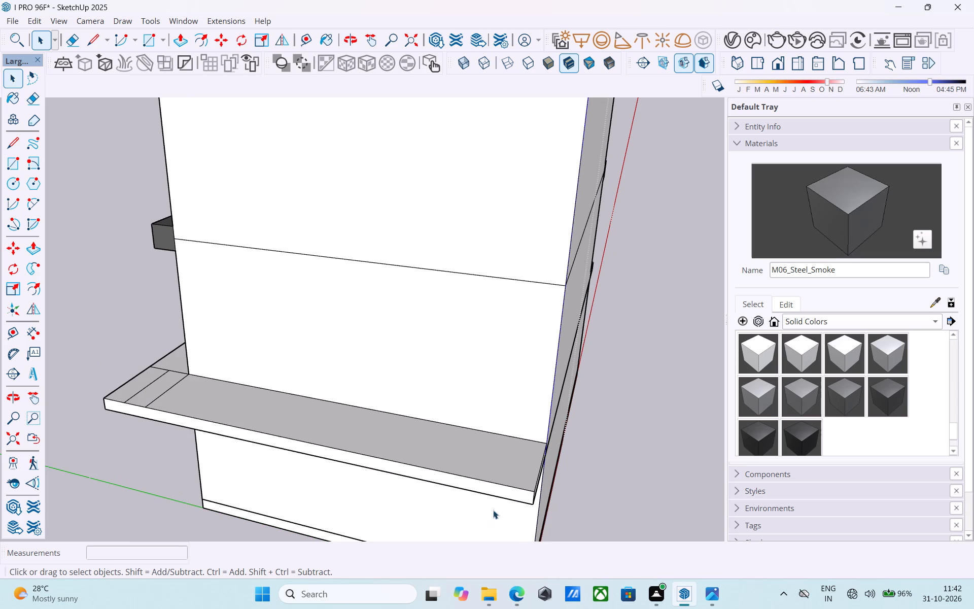
pyautogui.scroll(-2, 544, 490)
pyautogui.moveTo(562, 485); pyautogui.dragTo(517, 485, button='middle')
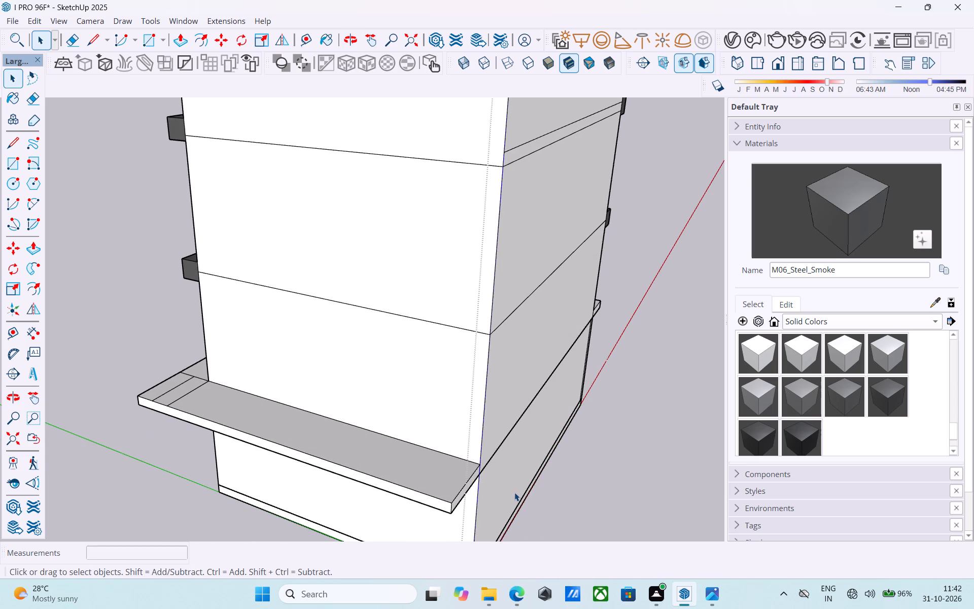
pyautogui.scroll(3, 456, 506)
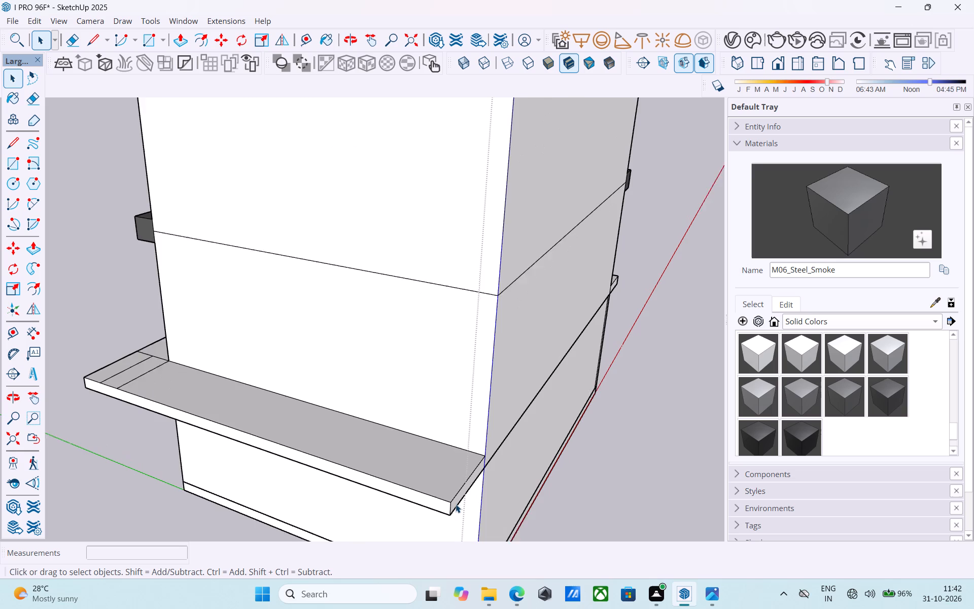
pyautogui.click(454, 495)
pyautogui.press('m')
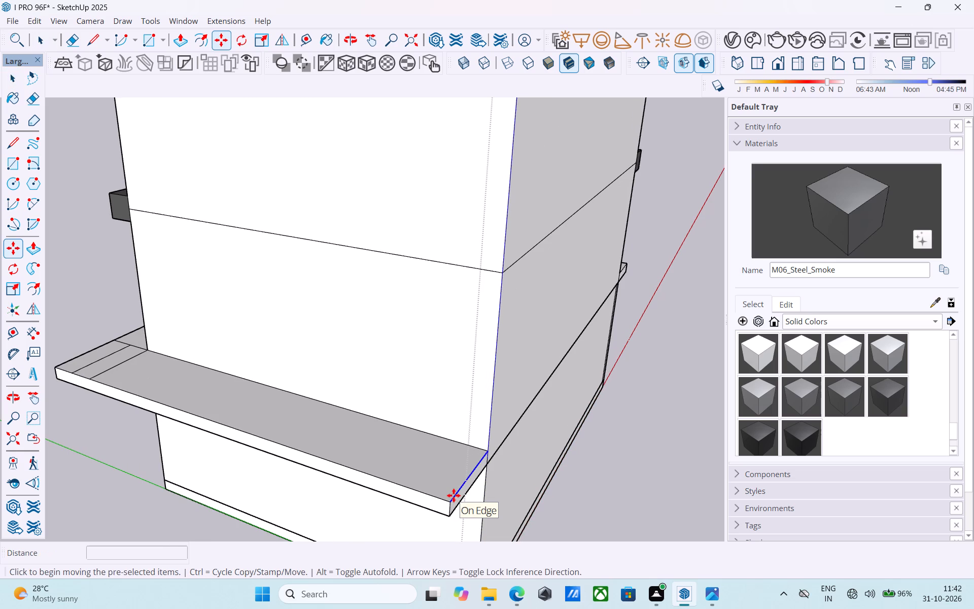
pyautogui.click(450, 500)
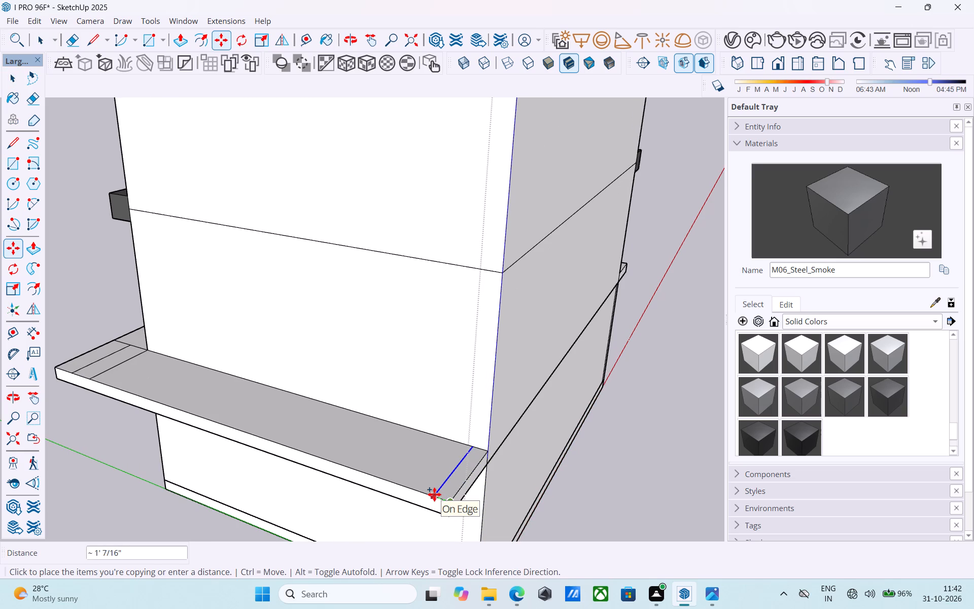
pyautogui.write('6"')
pyautogui.press('Return')
pyautogui.write('9"')
pyautogui.press('Return')
pyautogui.press('space')
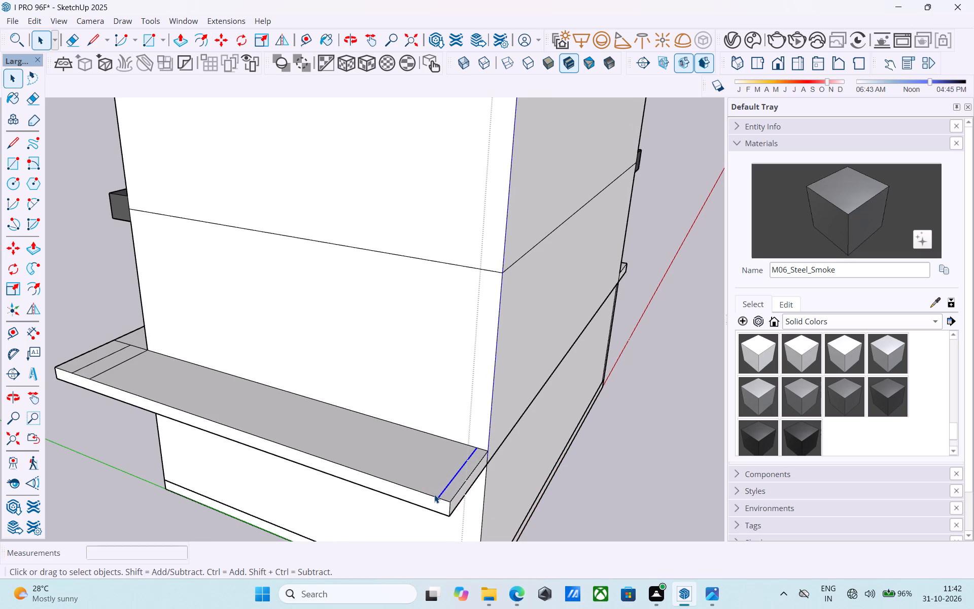
# Copy the slab extension's long outer top edge 1' inward toward the side wall.
pyautogui.scroll(-6, 434, 494)
pyautogui.moveTo(435, 493); pyautogui.dragTo(416, 491, button='middle')
pyautogui.scroll(4, 416, 491)
pyautogui.click(395, 494)
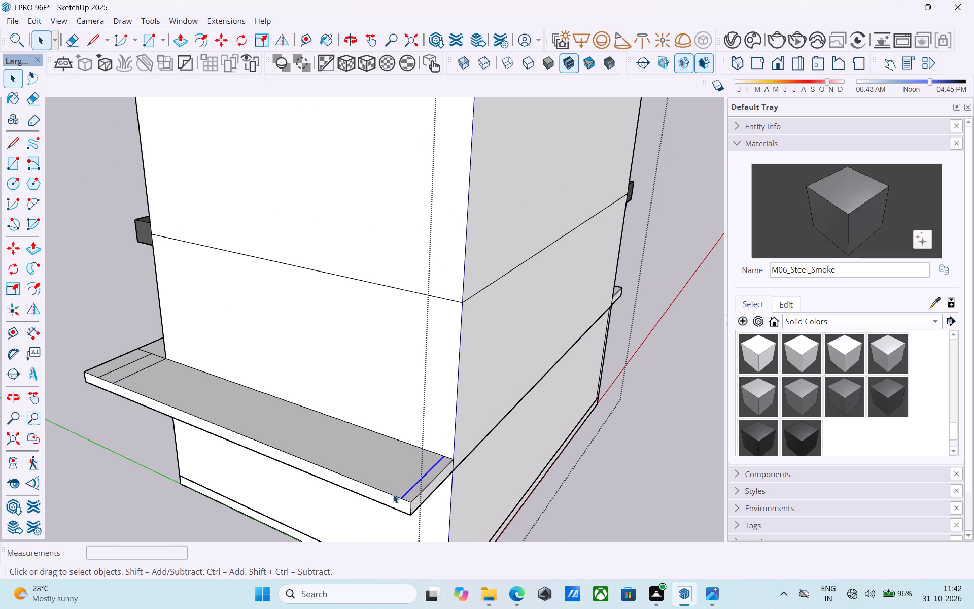
pyautogui.press('m')
pyautogui.scroll(4, 393, 496)
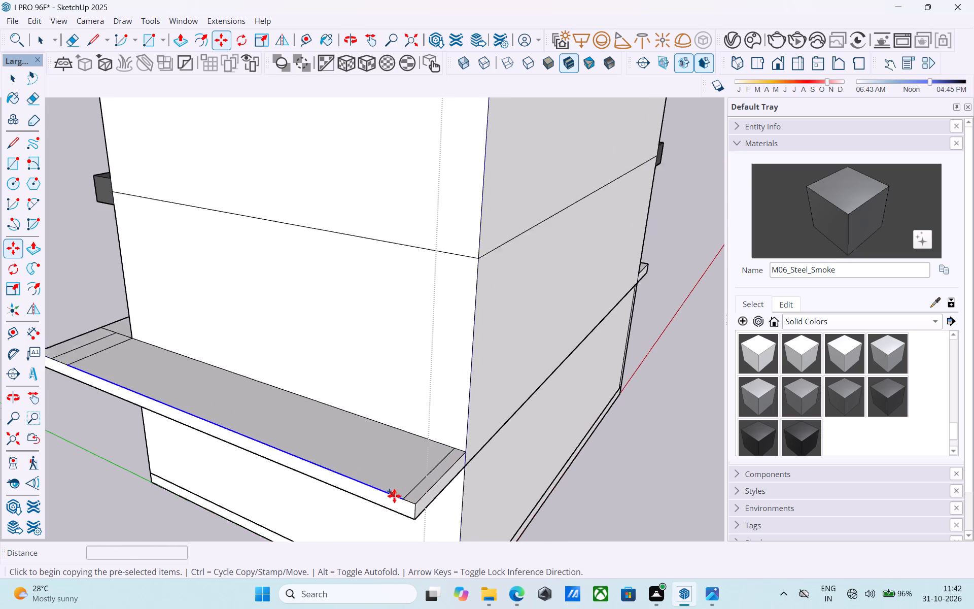
pyautogui.click(404, 497)
pyautogui.write("1'")
pyautogui.press('Return')
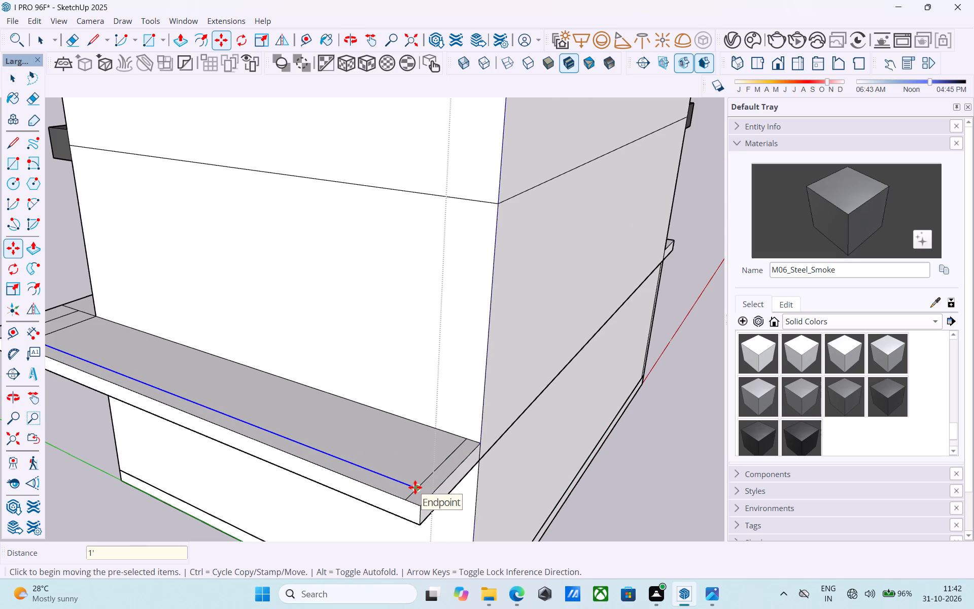
# Erase the leftover line stubs outside the inset corners at both ends of the slab extension to leave a U-shaped strip.
pyautogui.press('e')
pyautogui.scroll(5, 413, 488)
pyautogui.moveTo(410, 501); pyautogui.dragTo(404, 499)
pyautogui.scroll(-5, 434, 488)
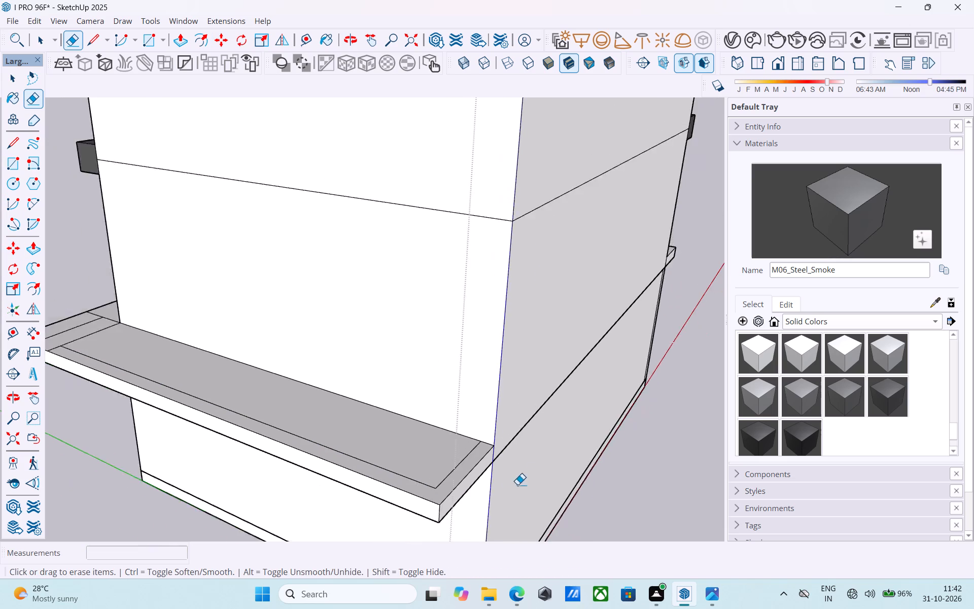
pyautogui.scroll(-5, 517, 485)
pyautogui.moveTo(275, 434); pyautogui.dragTo(508, 497, button='middle')
pyautogui.scroll(7, 476, 477)
pyautogui.click(443, 463)
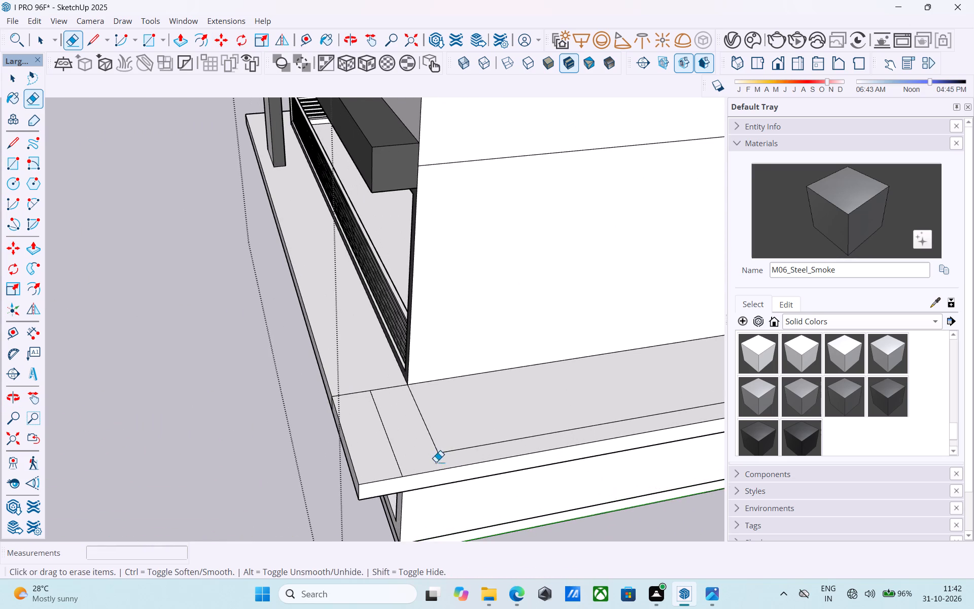
# Pull the U-shaped strip on the slab extension up 38' to form an outer side wall ending just below the roof parapet.
pyautogui.scroll(-7, 326, 458)
pyautogui.moveTo(327, 457); pyautogui.dragTo(343, 468, button='middle')
pyautogui.scroll(5, 425, 473)
pyautogui.press('space')
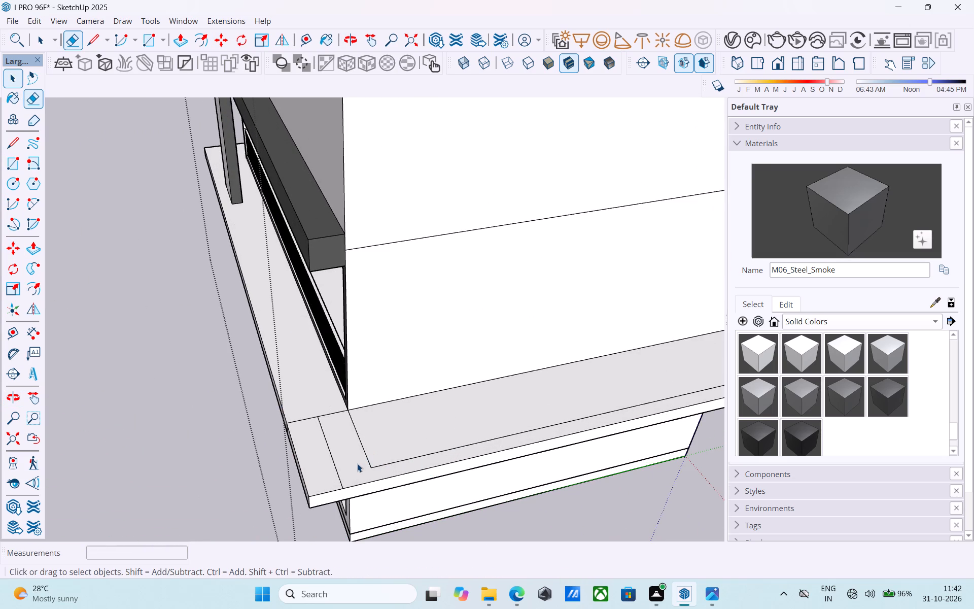
pyautogui.click(356, 463)
pyautogui.press('p')
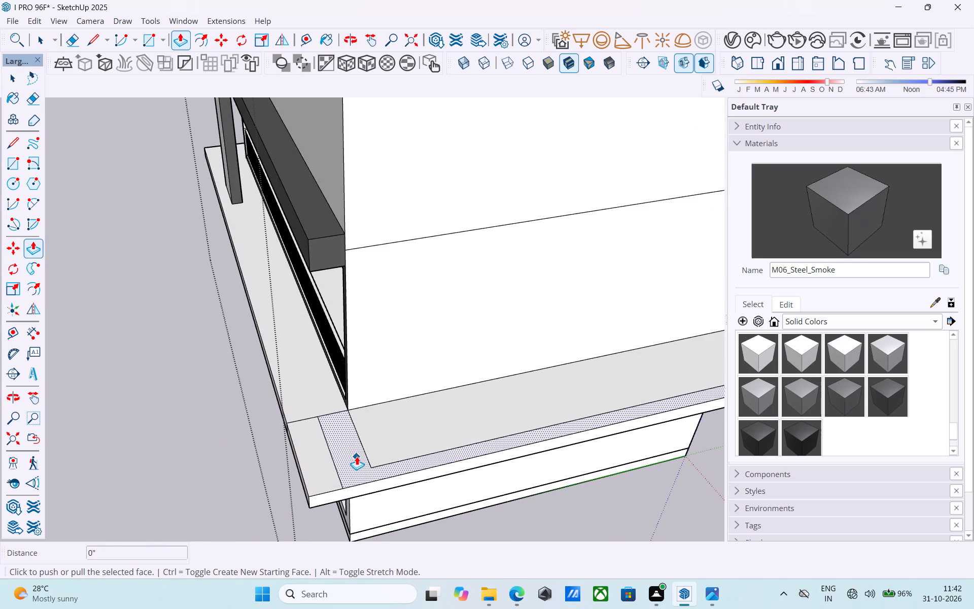
pyautogui.click(357, 456)
pyautogui.scroll(-9, 355, 431)
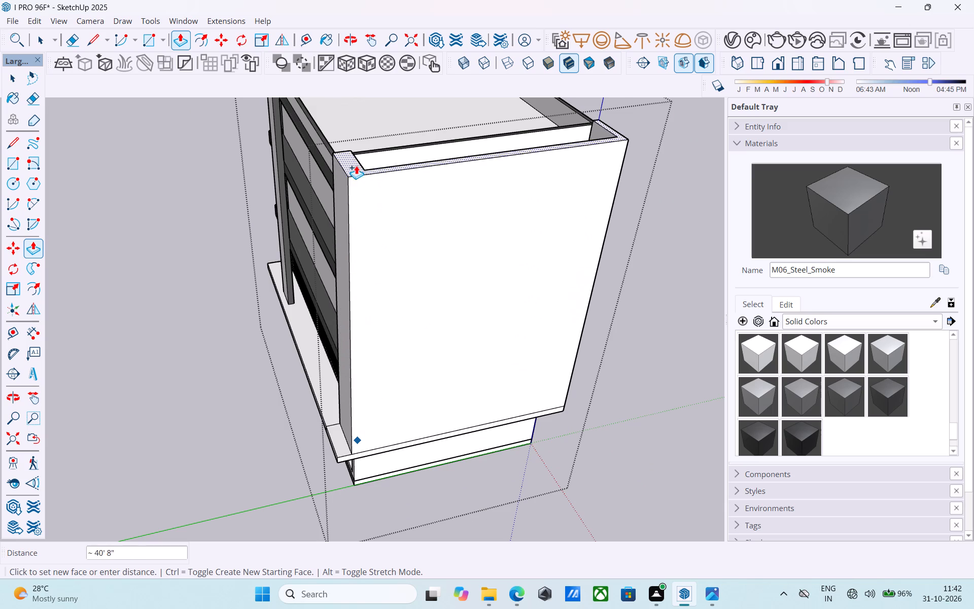
pyautogui.moveTo(356, 165); pyautogui.dragTo(648, 158, button='middle')
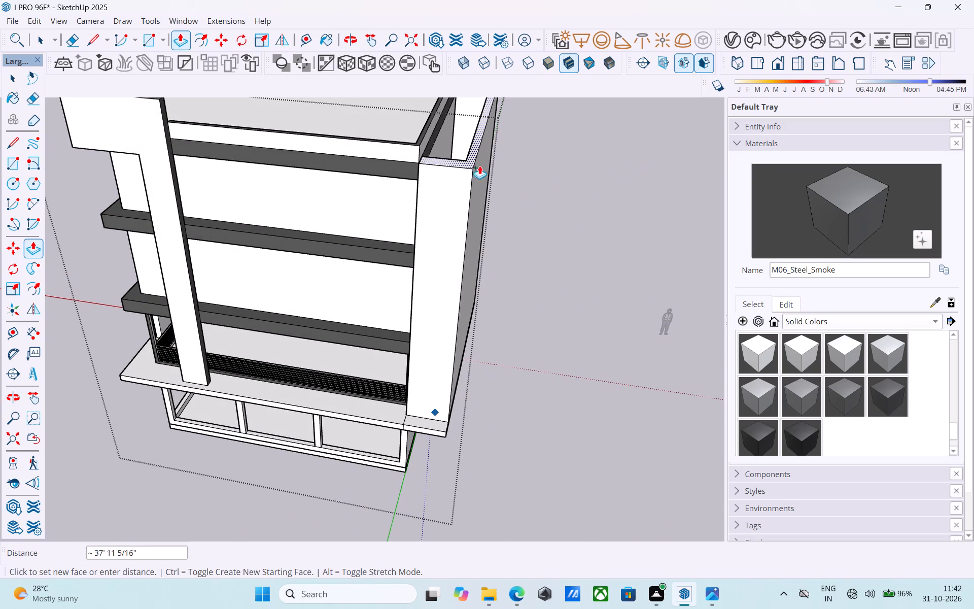
pyautogui.click(401, 162)
# Copy the inner top edge of the hollow side wall's rear end down 2' to the top dark band's bottom corner.
pyautogui.keyDown('shift'); pyautogui.moveTo(424, 195); pyautogui.dragTo(428, 361, button='middle'); pyautogui.keyUp('shift')
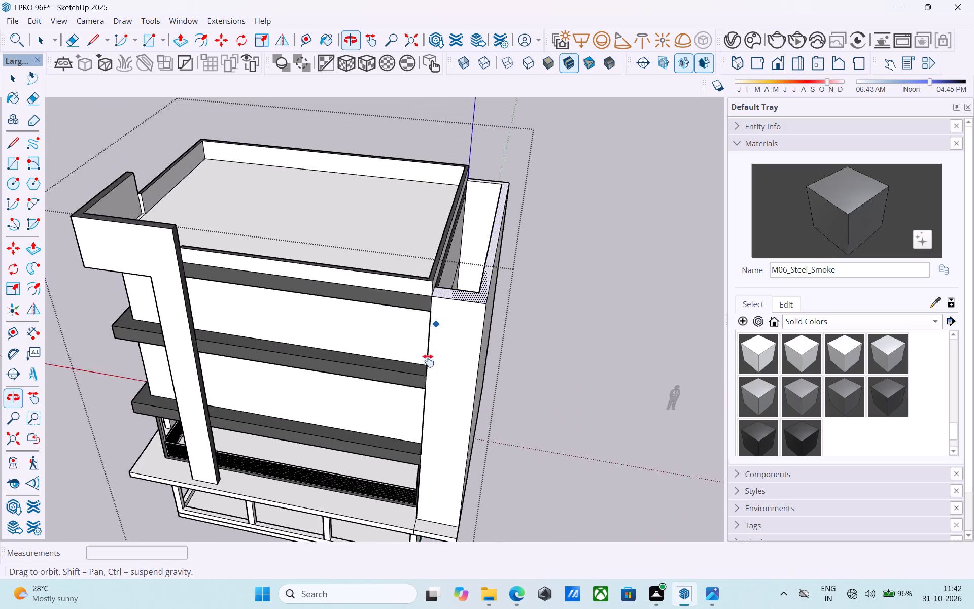
pyautogui.keyDown('shift'); pyautogui.moveTo(428, 361); pyautogui.dragTo(422, 386, button='middle'); pyautogui.keyUp('shift')
pyautogui.moveTo(441, 320); pyautogui.dragTo(426, 296, button='middle')
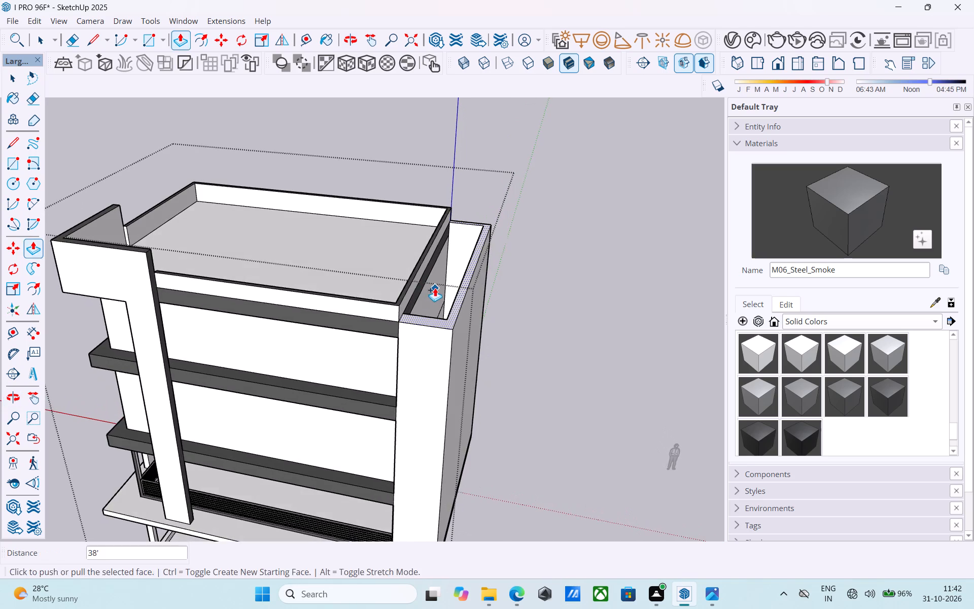
pyautogui.moveTo(435, 288); pyautogui.dragTo(429, 272, button='middle')
pyautogui.press('space')
pyautogui.scroll(5, 462, 234)
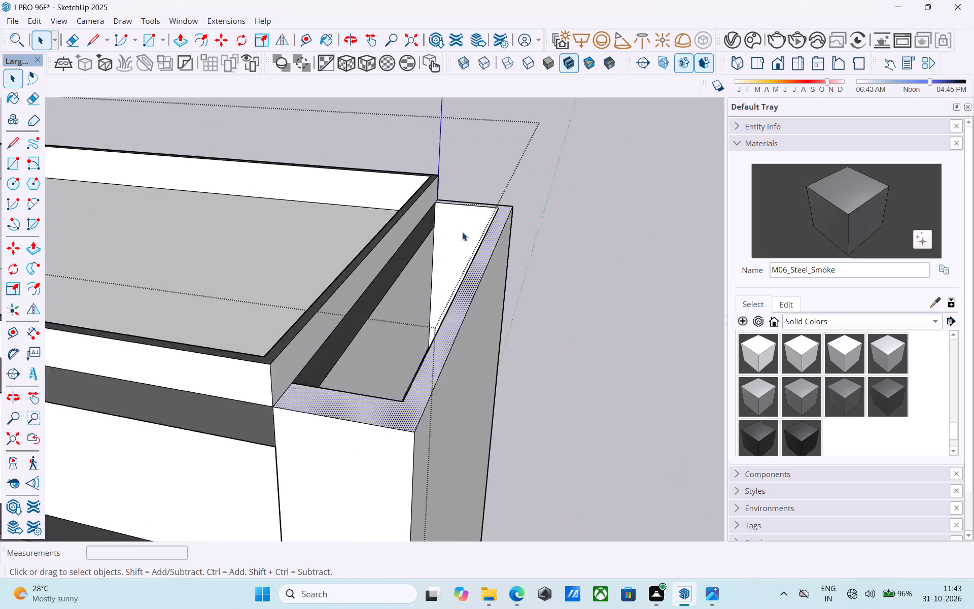
pyautogui.scroll(6, 462, 232)
pyautogui.click(432, 187)
pyautogui.press('m')
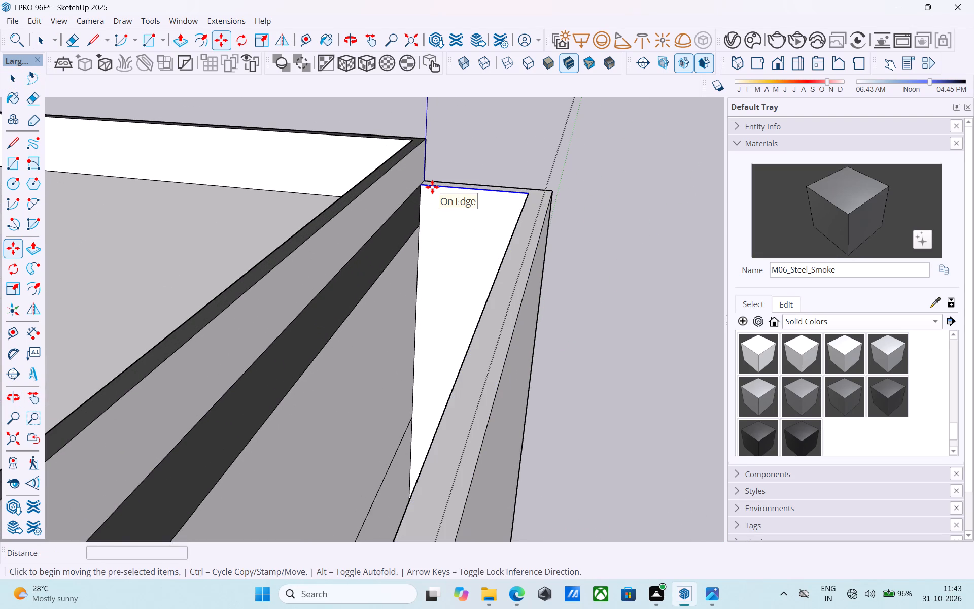
pyautogui.click(423, 187)
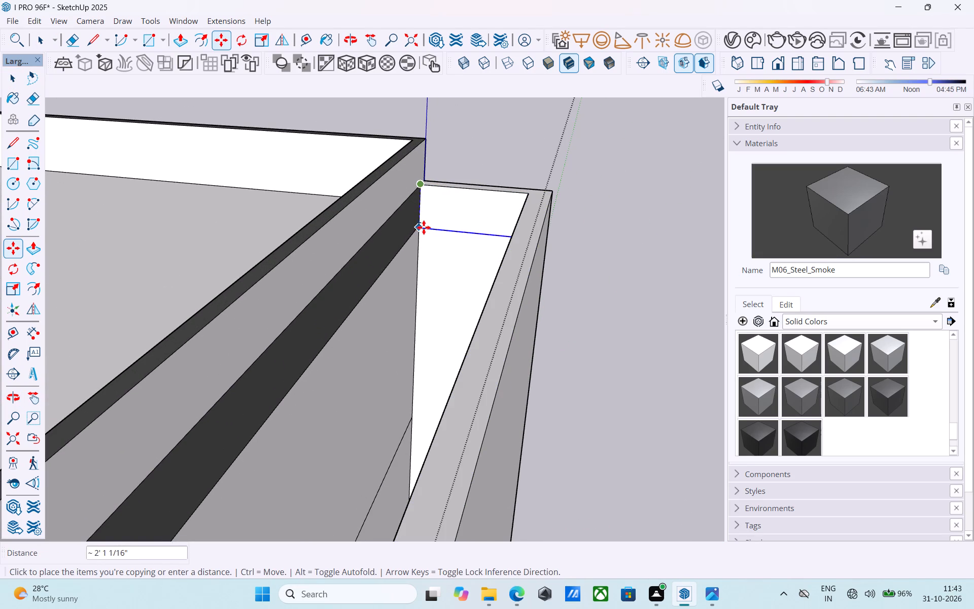
pyautogui.scroll(12, 423, 226)
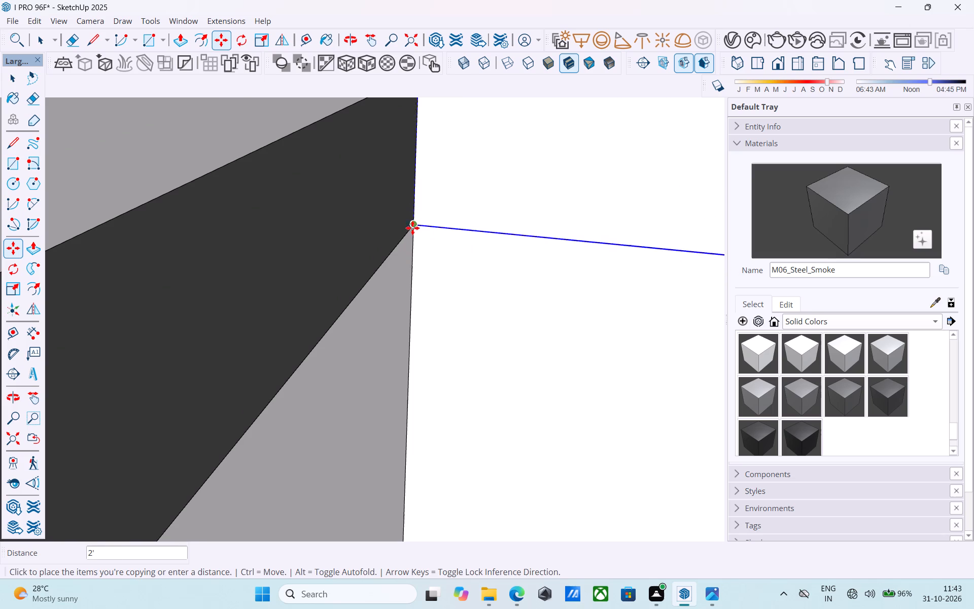
pyautogui.click(412, 227)
pyautogui.press('space')
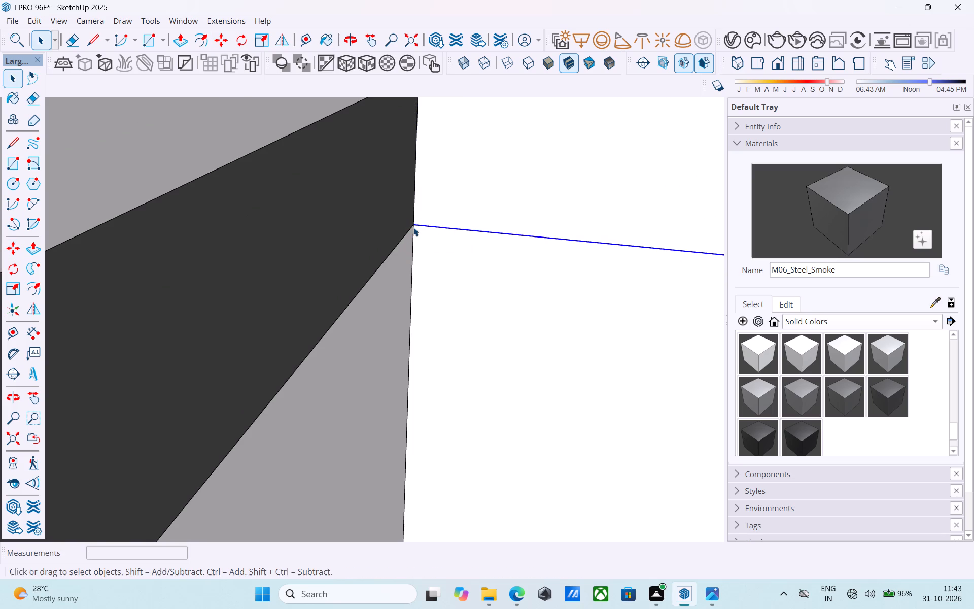
# Extrude the 2' band at the rear of the hollow 29' 3" to the front end, capping the side wall's opening.
pyautogui.scroll(-4, 413, 227)
pyautogui.moveTo(414, 227); pyautogui.dragTo(421, 226, button='middle')
pyautogui.click(457, 183)
pyautogui.press('p')
pyautogui.click(457, 183)
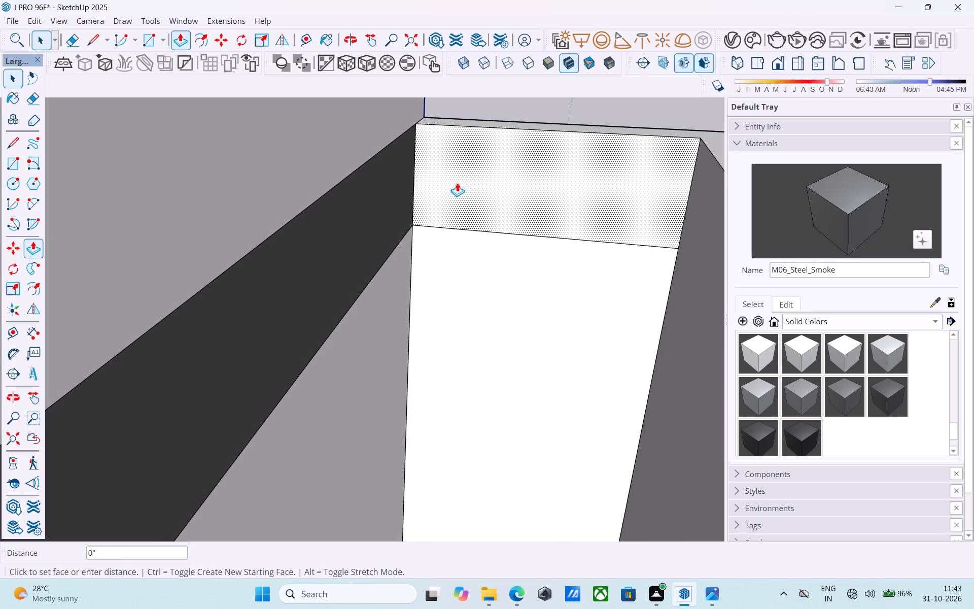
pyautogui.scroll(-18, 447, 210)
pyautogui.moveTo(444, 224); pyautogui.dragTo(187, 321, button='middle')
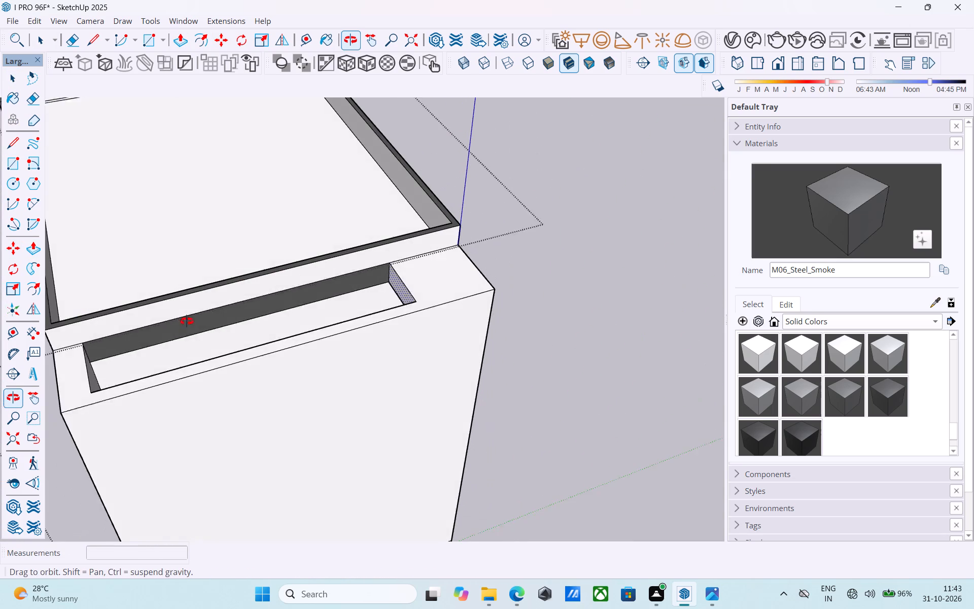
pyautogui.moveTo(187, 321); pyautogui.dragTo(186, 322, button='middle')
pyautogui.click(78, 384)
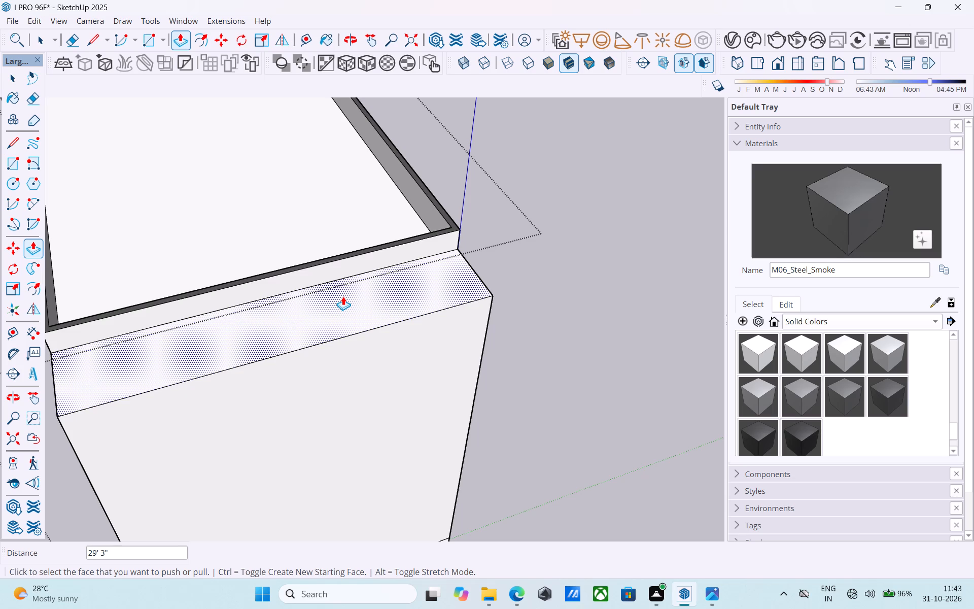
pyautogui.scroll(-8, 393, 295)
pyautogui.press('space')
# Paint the side wall's front face and the narrow wall strips beside it between the dark ledges with M05_Graphite_Haze.
pyautogui.moveTo(425, 252); pyautogui.dragTo(554, 130, button='middle')
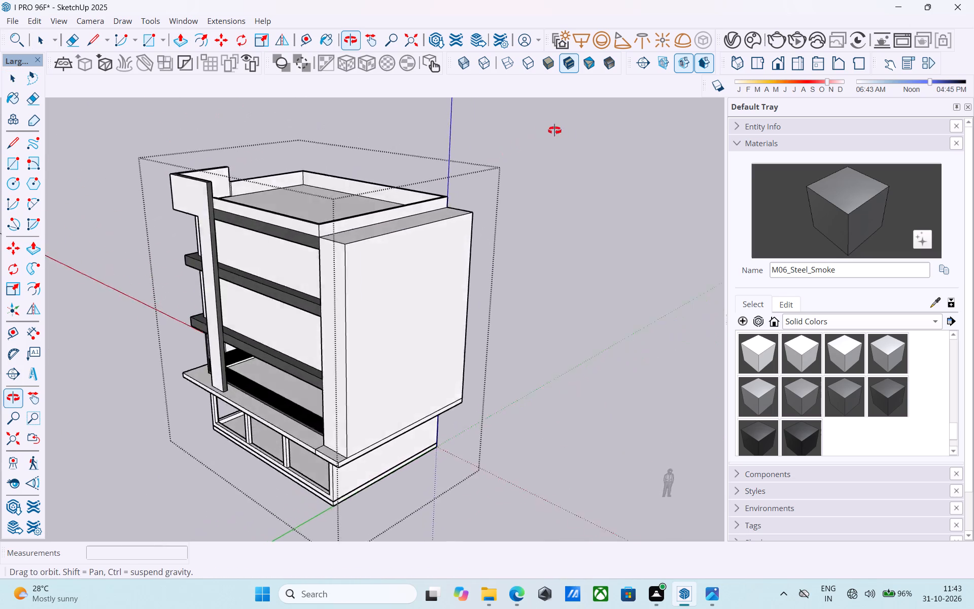
pyautogui.moveTo(554, 130); pyautogui.dragTo(676, 107, button='middle')
pyautogui.moveTo(334, 279); pyautogui.dragTo(364, 282, button='middle')
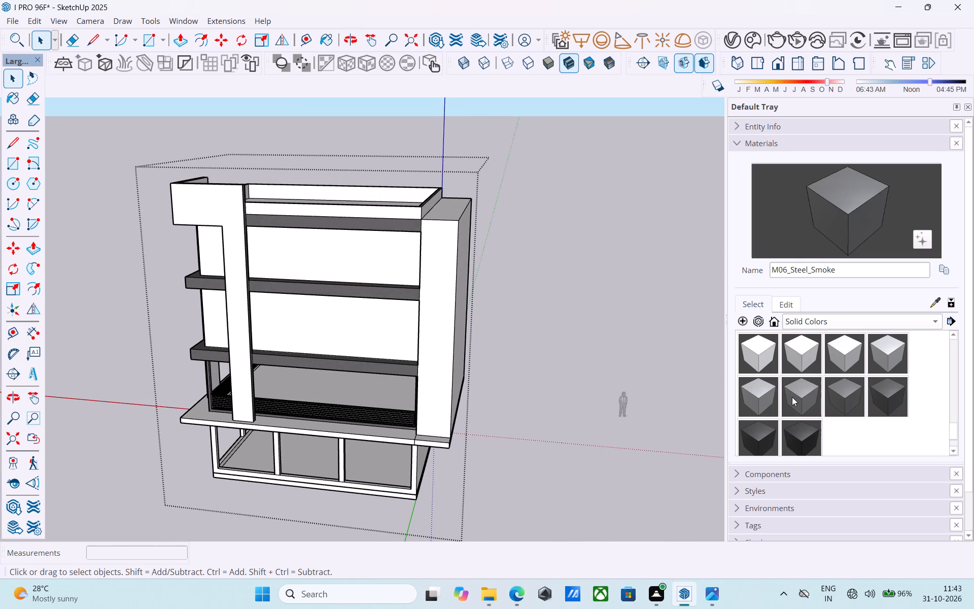
pyautogui.click(792, 397)
pyautogui.click(437, 333)
pyautogui.moveTo(442, 333); pyautogui.dragTo(690, 275, button='middle')
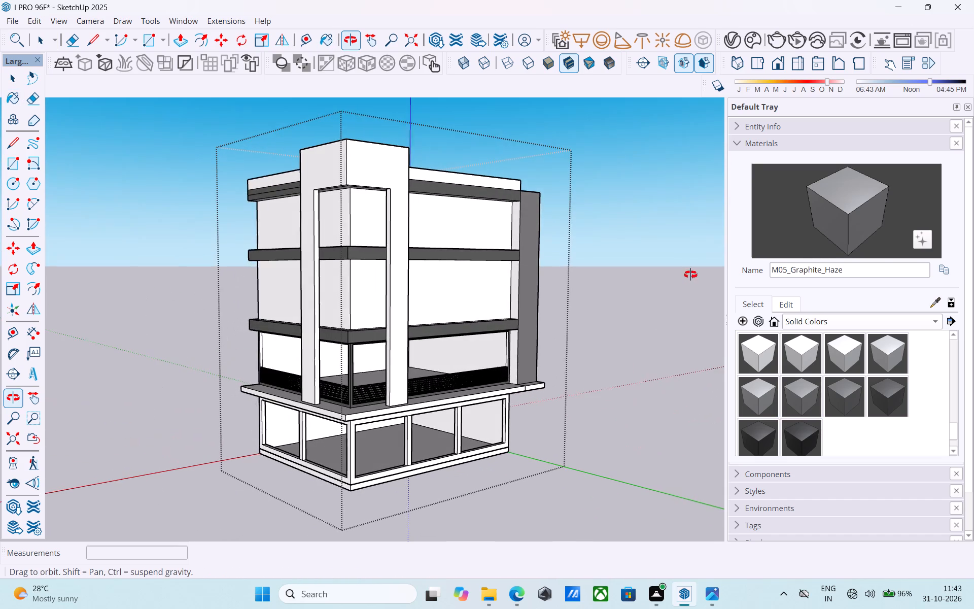
pyautogui.moveTo(690, 275); pyautogui.dragTo(690, 275, button='middle')
pyautogui.moveTo(529, 295); pyautogui.dragTo(557, 301, button='middle')
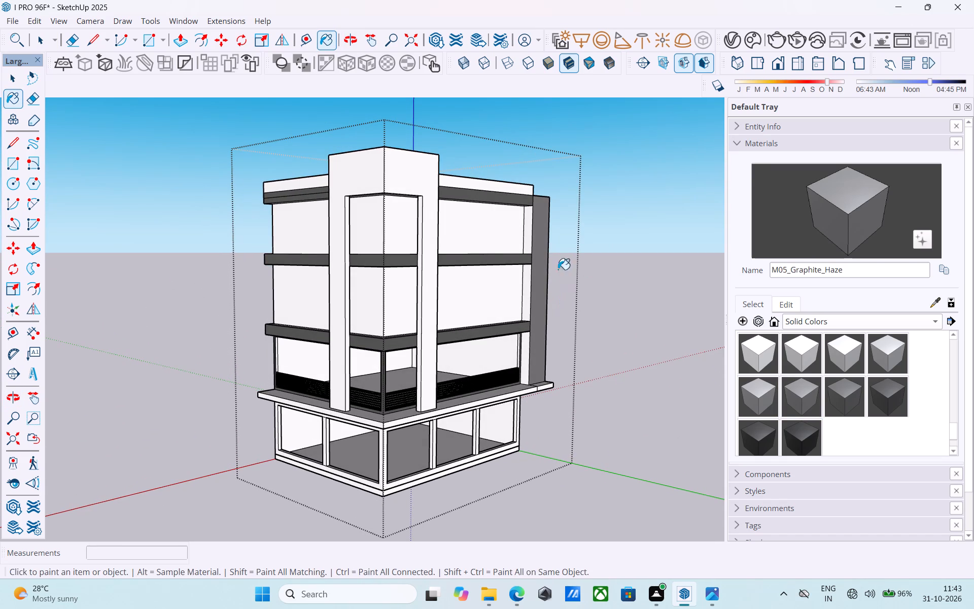
pyautogui.scroll(7, 487, 266)
pyautogui.click(540, 223)
pyautogui.click(550, 303)
pyautogui.click(537, 439)
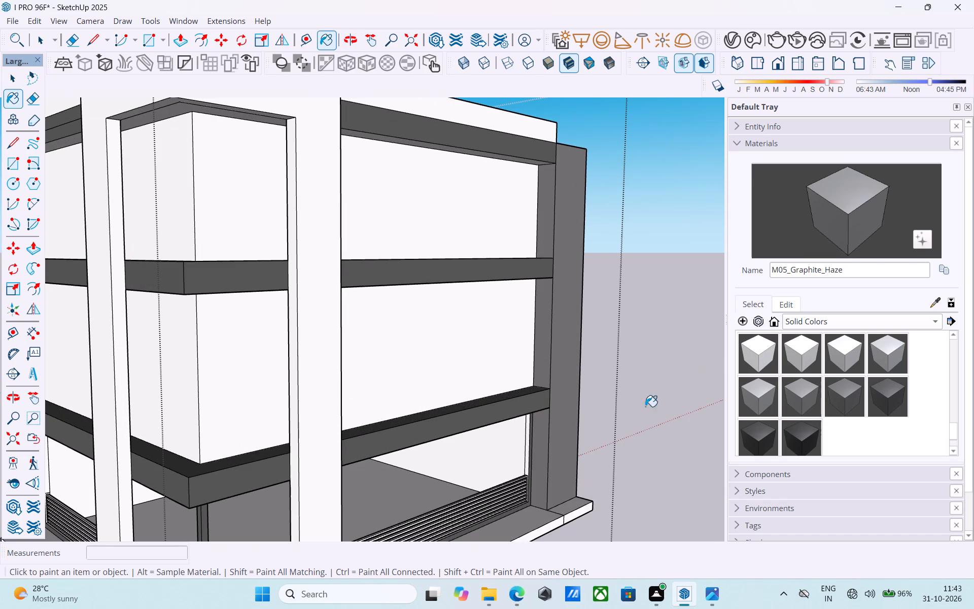
# Repaint the side wall's front face with M03_Pewter_Shine.
pyautogui.click(891, 362)
pyautogui.click(566, 256)
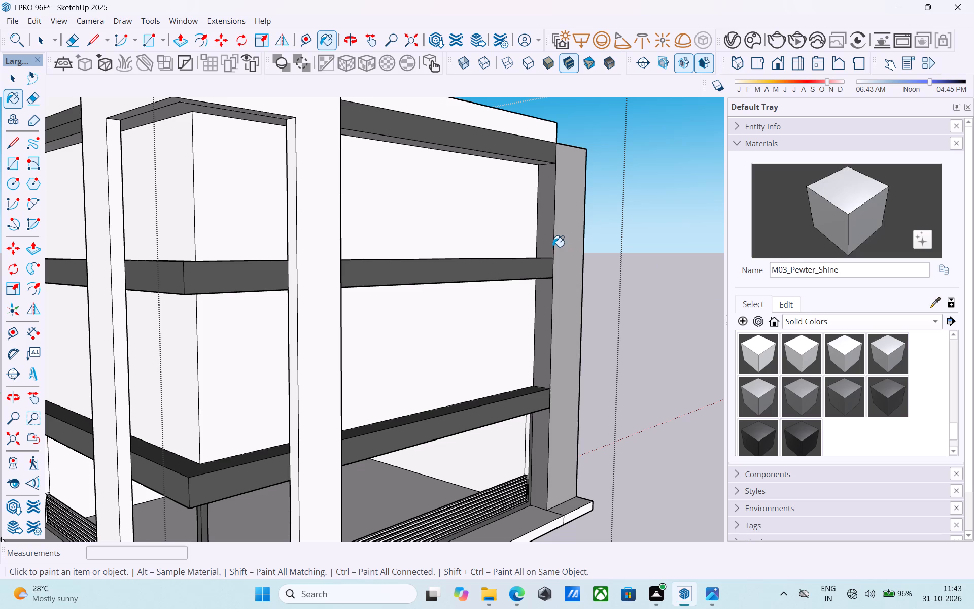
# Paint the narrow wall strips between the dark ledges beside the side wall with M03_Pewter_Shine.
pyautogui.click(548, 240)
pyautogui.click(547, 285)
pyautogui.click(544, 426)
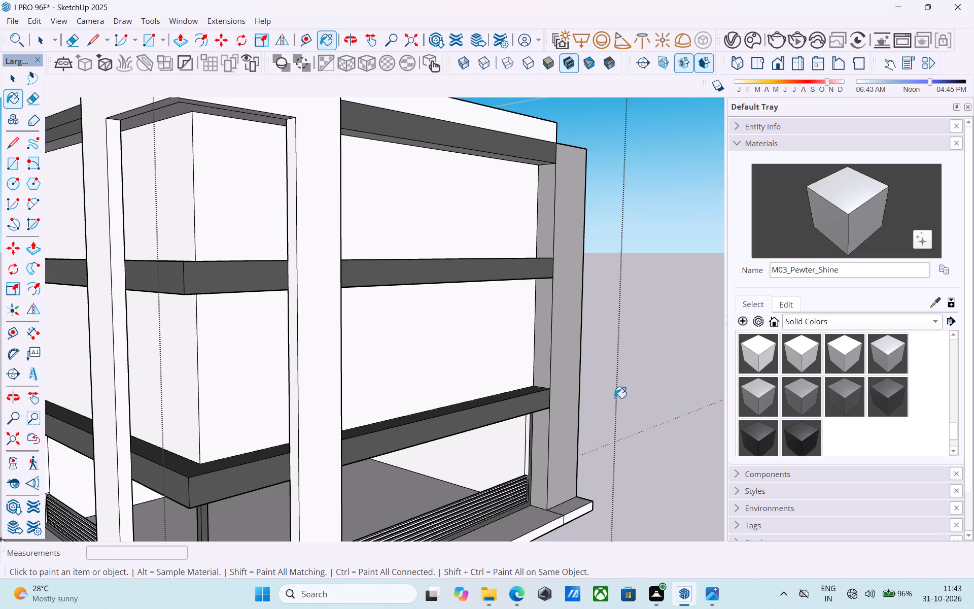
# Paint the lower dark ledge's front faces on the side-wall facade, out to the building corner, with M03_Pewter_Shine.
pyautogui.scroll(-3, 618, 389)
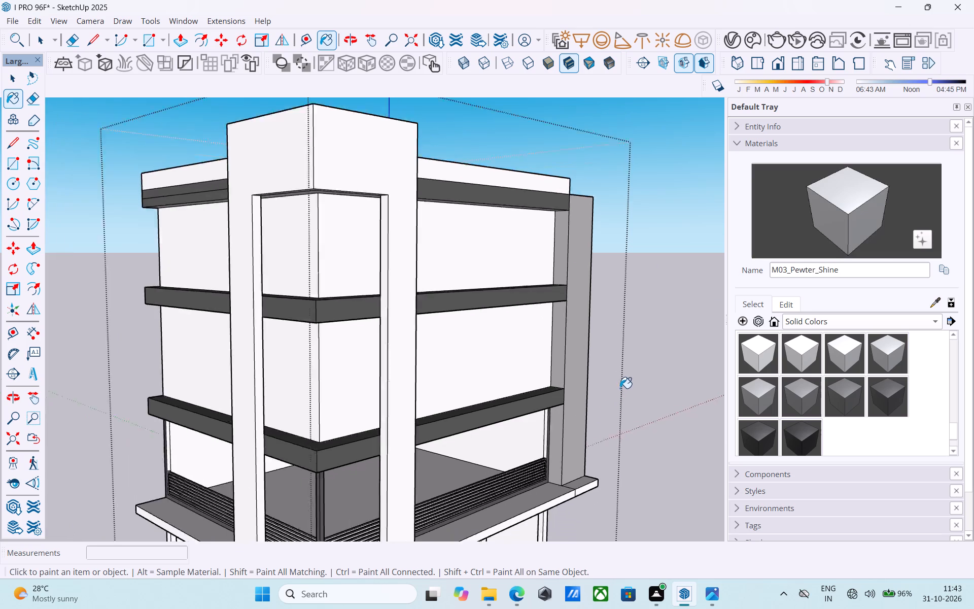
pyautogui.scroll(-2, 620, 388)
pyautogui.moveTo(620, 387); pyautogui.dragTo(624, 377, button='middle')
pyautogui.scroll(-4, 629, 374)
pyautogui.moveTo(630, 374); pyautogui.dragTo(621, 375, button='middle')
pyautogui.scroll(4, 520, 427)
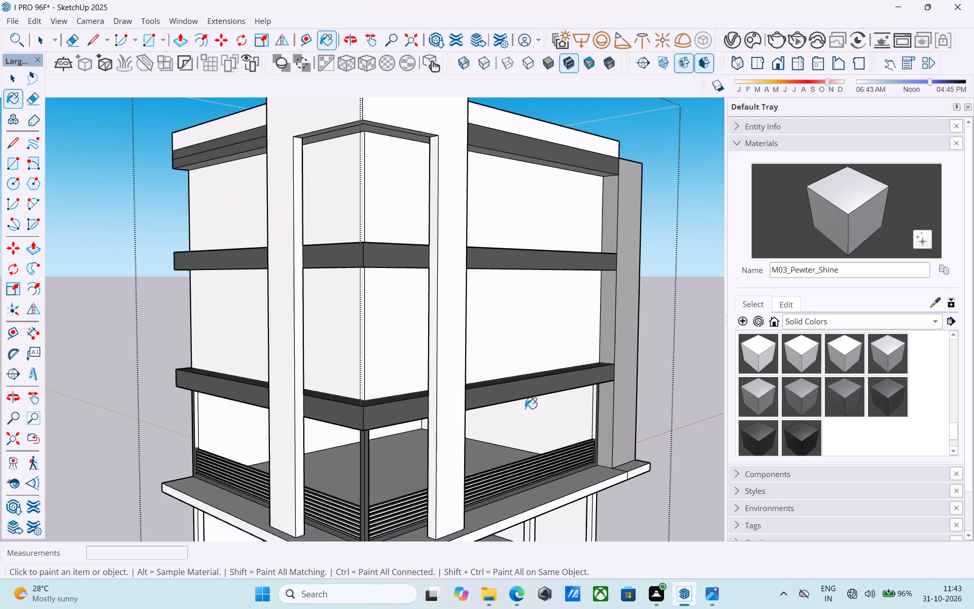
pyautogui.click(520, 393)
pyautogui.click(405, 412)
# Paint the lower ledge's front faces, the side wall's front face and the narrow strips beside it with M05_Graphite_Haze.
pyautogui.click(804, 385)
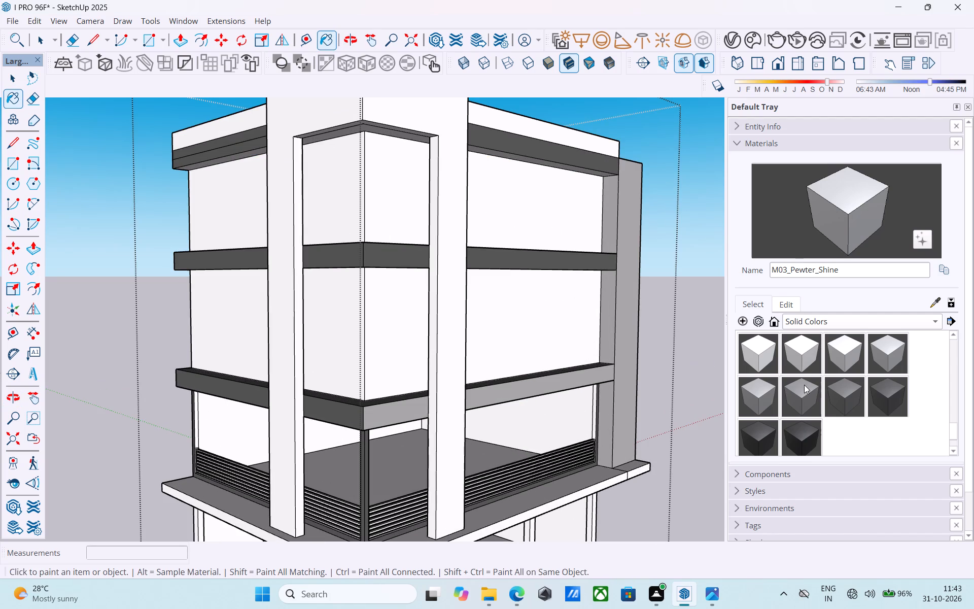
pyautogui.click(569, 384)
pyautogui.click(632, 353)
pyautogui.click(610, 342)
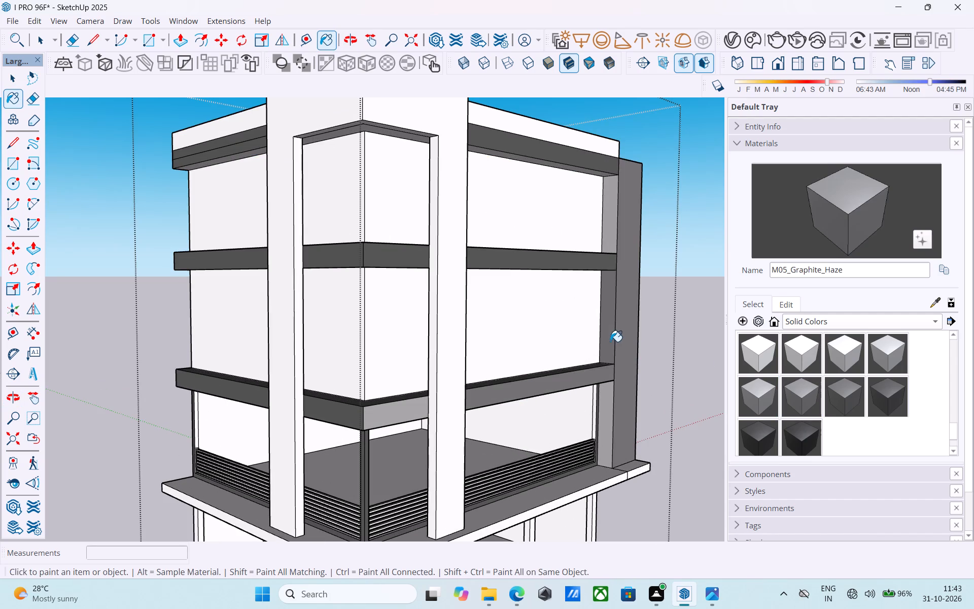
pyautogui.click(613, 248)
pyautogui.click(601, 436)
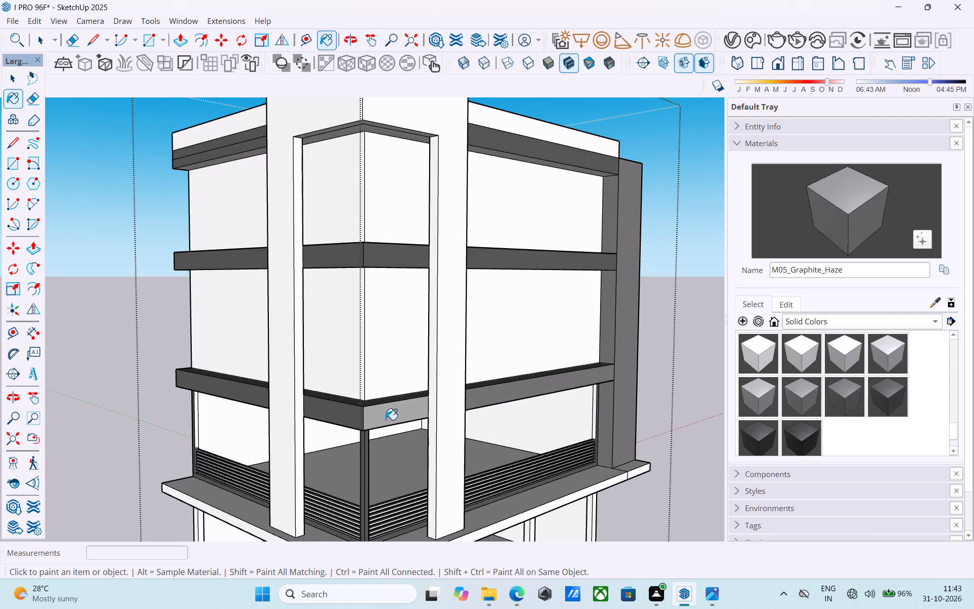
pyautogui.click(375, 418)
# Erase the seam lines on the slab's front edge and top where the extension meets it below the side wall.
pyautogui.moveTo(489, 399); pyautogui.dragTo(430, 476, button='middle')
pyautogui.scroll(-5, 497, 394)
pyautogui.moveTo(509, 394); pyautogui.dragTo(499, 396, button='middle')
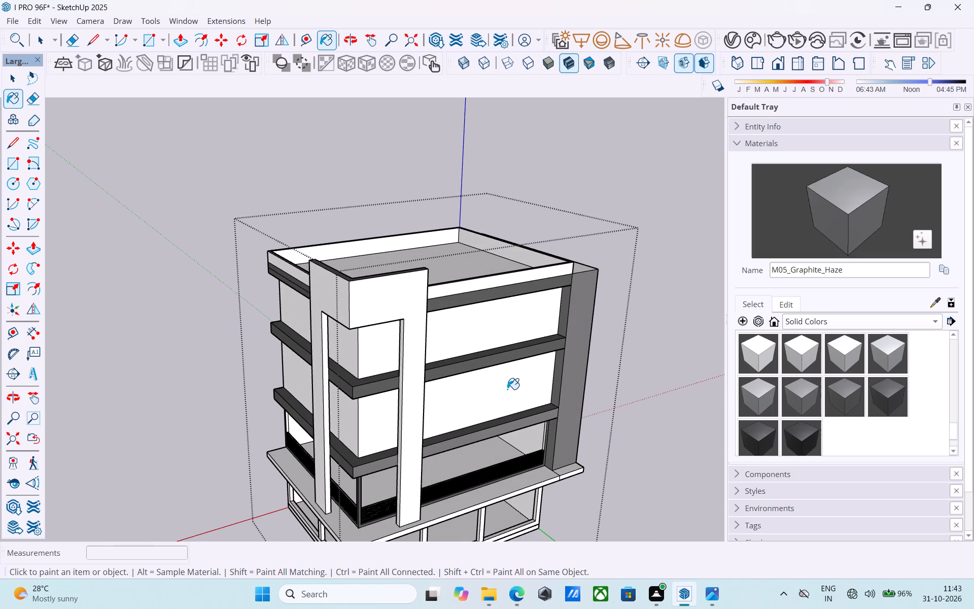
pyautogui.scroll(5, 529, 450)
pyautogui.scroll(-5, 543, 435)
pyautogui.moveTo(543, 442); pyautogui.dragTo(563, 362, button='middle')
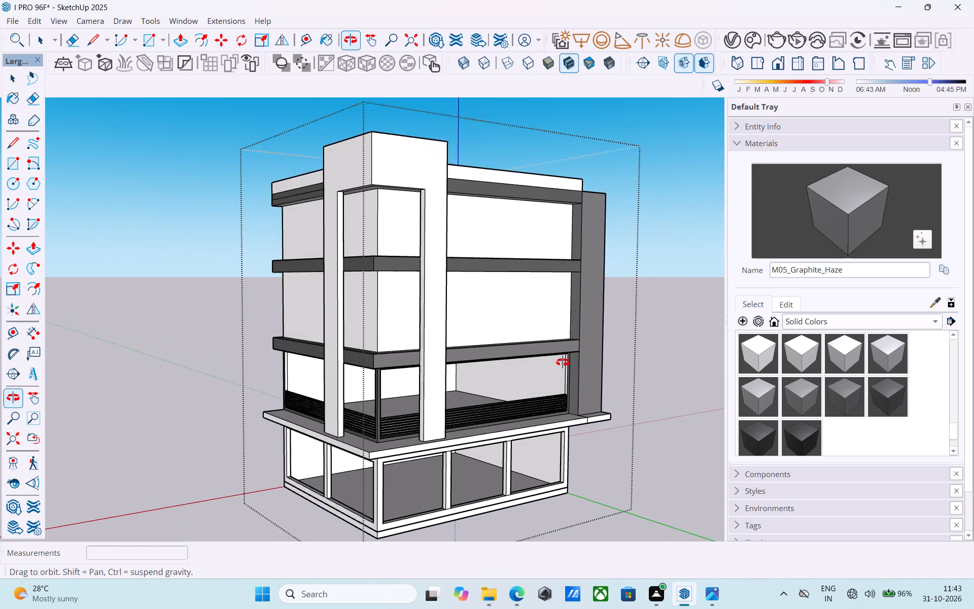
pyautogui.moveTo(563, 362); pyautogui.dragTo(563, 360, button='middle')
pyautogui.scroll(5, 572, 419)
pyautogui.press('e')
pyautogui.scroll(3, 595, 398)
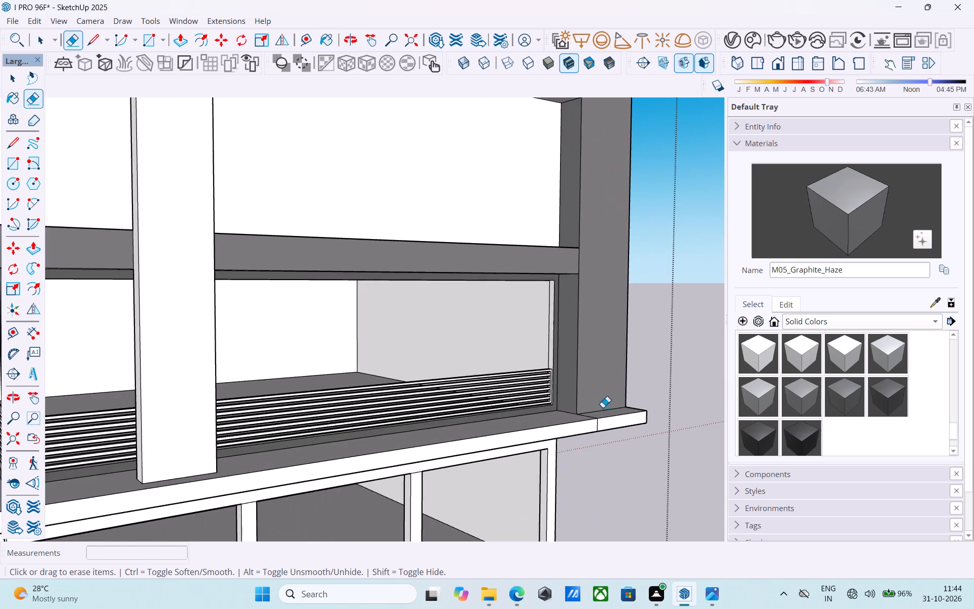
pyautogui.scroll(9, 603, 408)
pyautogui.moveTo(589, 426); pyautogui.dragTo(584, 427)
pyautogui.moveTo(563, 408); pyautogui.dragTo(568, 408)
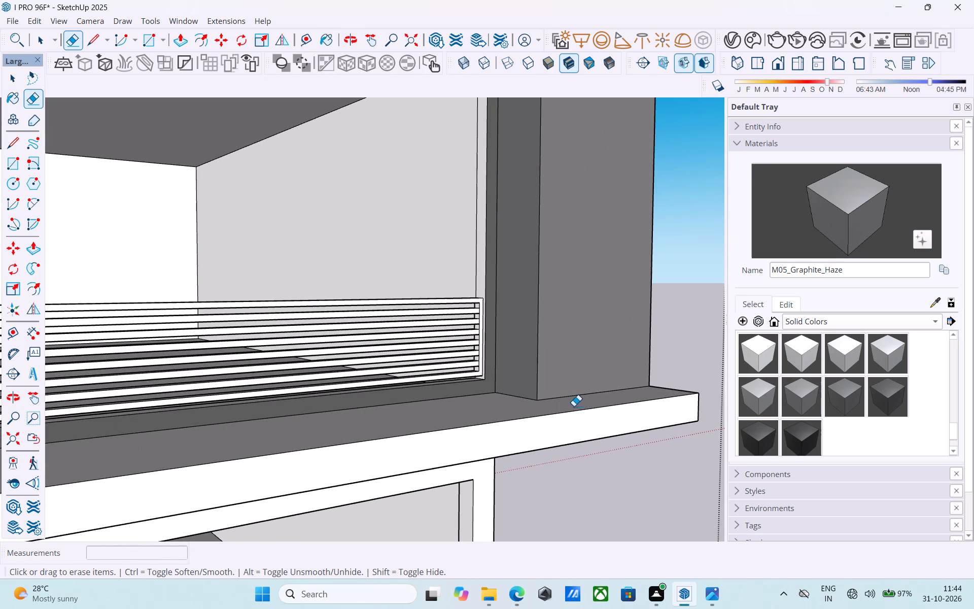
# Paint the undersides of the dark ledges on the side-wall facade with M05_Graphite_Haze.
pyautogui.scroll(-19, 582, 406)
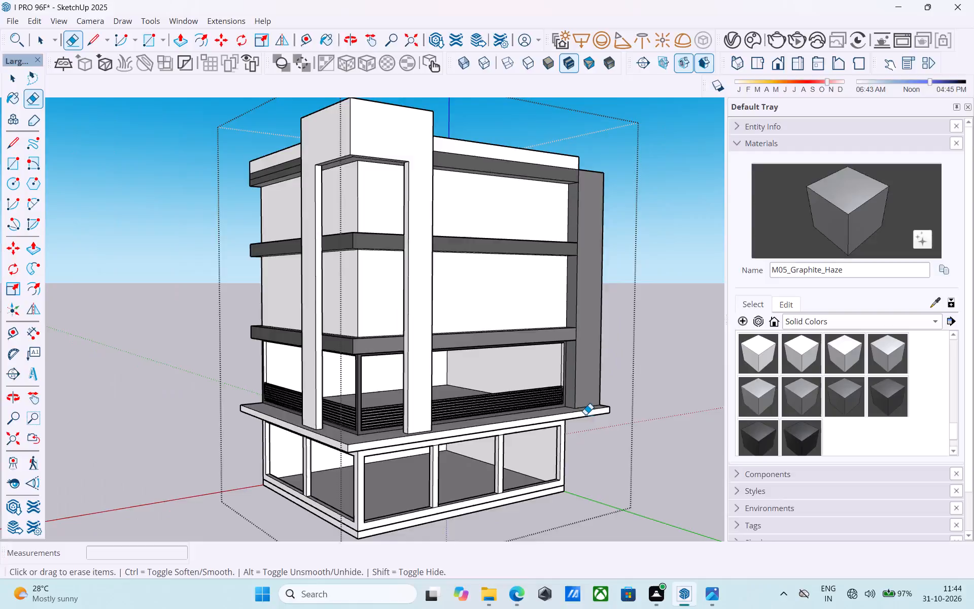
pyautogui.scroll(-2, 583, 419)
pyautogui.moveTo(583, 420); pyautogui.dragTo(641, 317, button='middle')
pyautogui.scroll(-3, 644, 332)
pyautogui.moveTo(622, 383); pyautogui.dragTo(594, 446, button='middle')
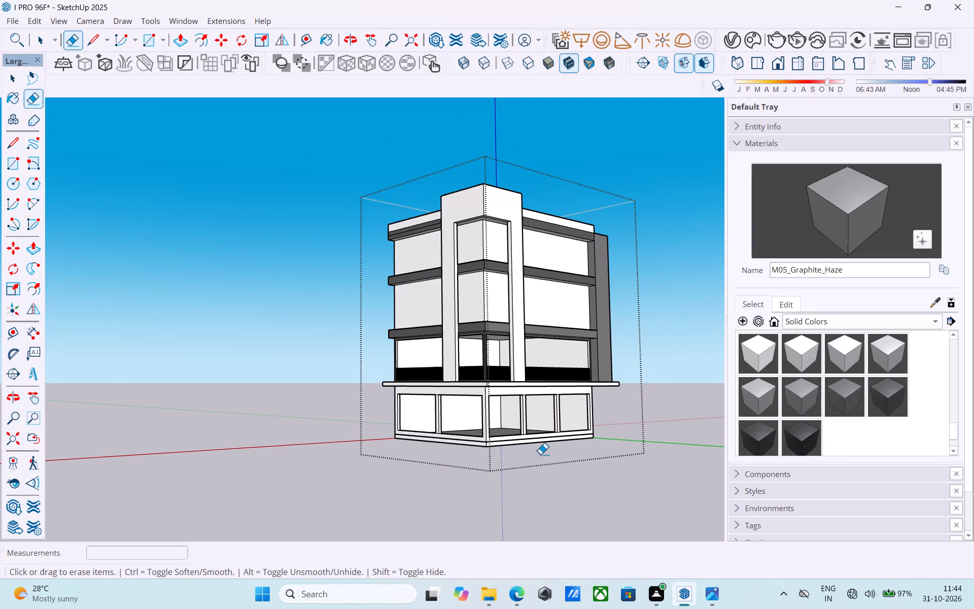
pyautogui.moveTo(540, 453); pyautogui.dragTo(528, 269, button='middle')
pyautogui.scroll(-1, 453, 400)
pyautogui.click(828, 214)
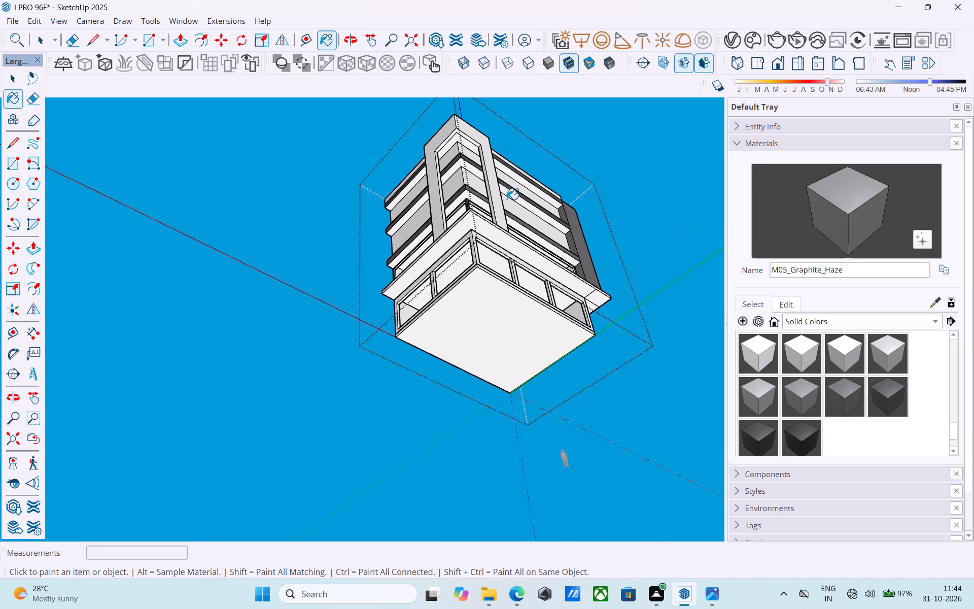
pyautogui.scroll(8, 507, 199)
pyautogui.click(507, 181)
pyautogui.click(496, 191)
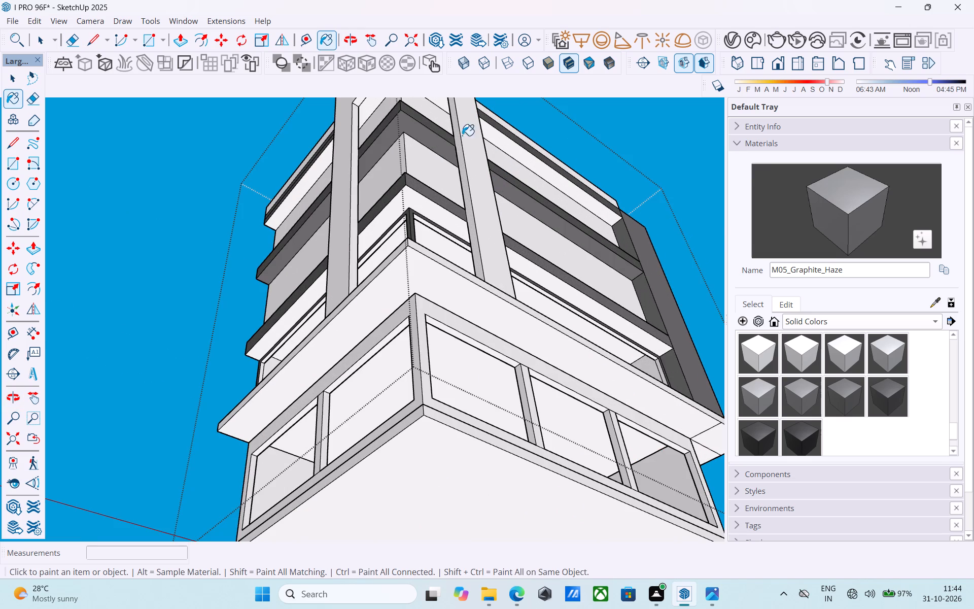
pyautogui.click(496, 135)
pyautogui.scroll(-3, 474, 173)
pyautogui.scroll(2, 461, 241)
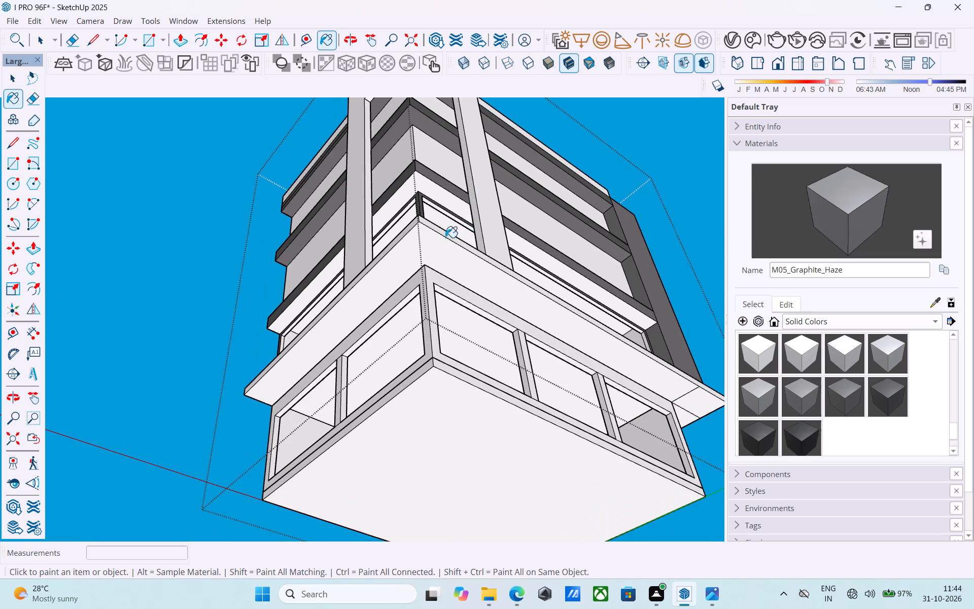
pyautogui.moveTo(443, 237); pyautogui.dragTo(439, 269, button='middle')
pyautogui.click(422, 203)
# Examine the building's corner and the wall panels between the lower and middle ledges.
pyautogui.scroll(-3, 423, 199)
pyautogui.moveTo(424, 201); pyautogui.dragTo(445, 457, button='middle')
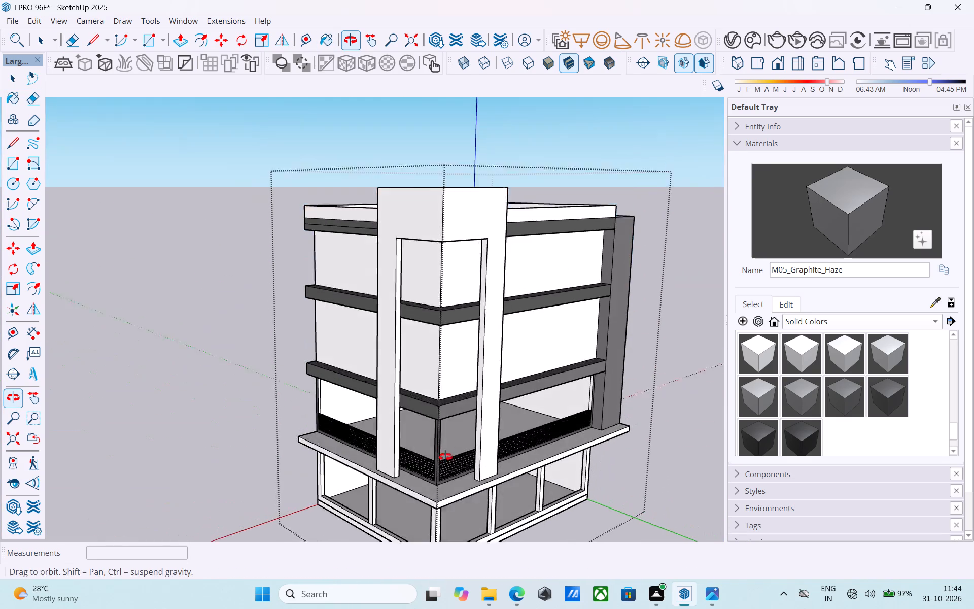
pyautogui.moveTo(445, 457); pyautogui.dragTo(445, 494, button='middle')
pyautogui.moveTo(432, 364); pyautogui.dragTo(426, 289, button='middle')
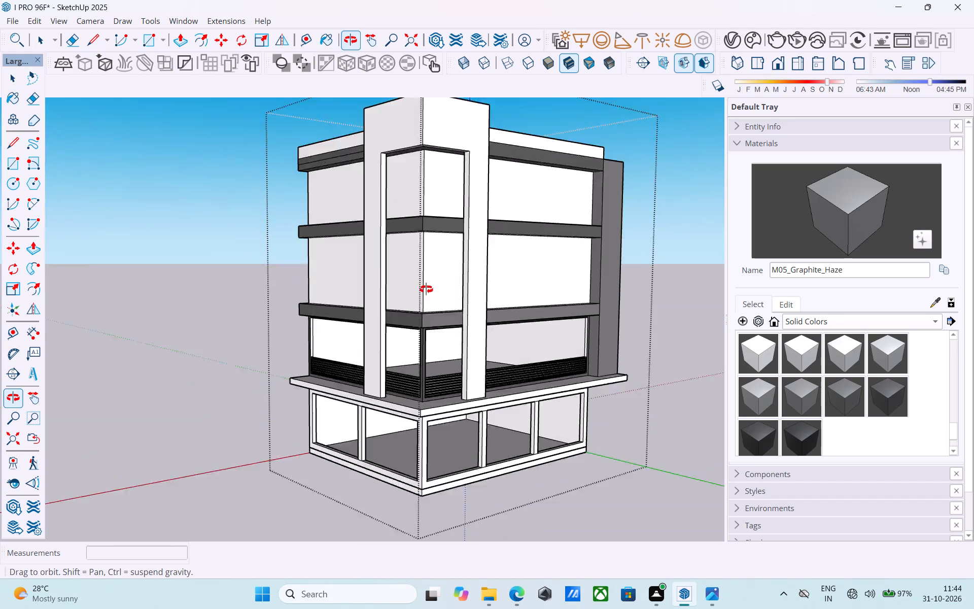
pyautogui.moveTo(426, 289); pyautogui.dragTo(369, 295, button='middle')
pyautogui.scroll(-4, 213, 323)
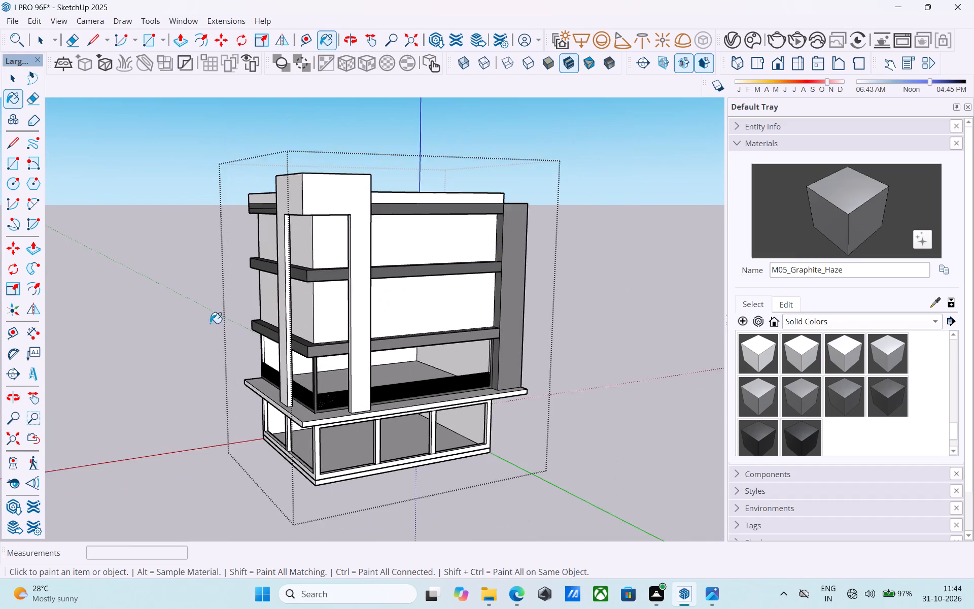
pyautogui.scroll(6, 404, 323)
pyautogui.moveTo(386, 313); pyautogui.dragTo(466, 306, button='middle')
pyautogui.press('space')
pyautogui.scroll(4, 405, 276)
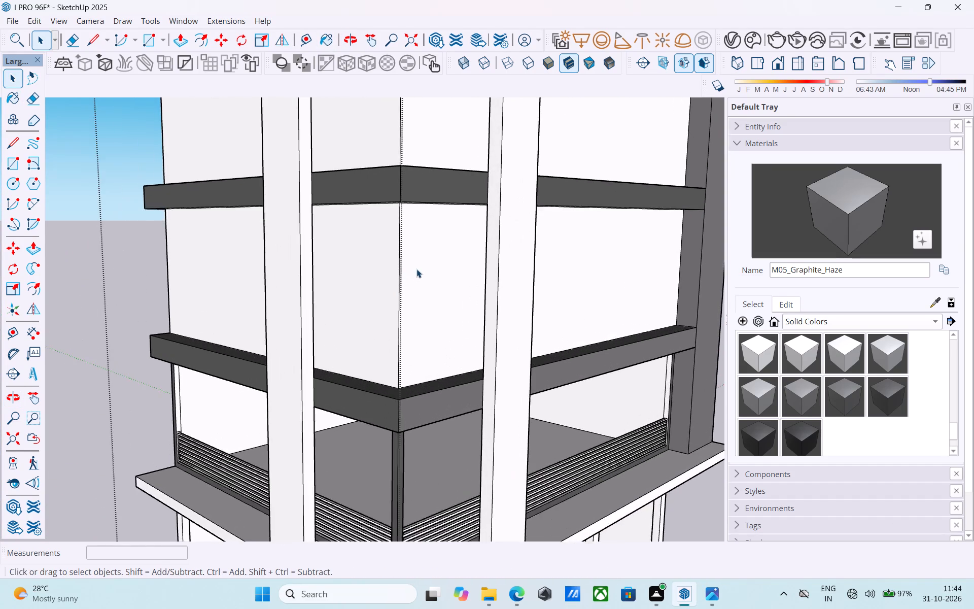
pyautogui.moveTo(418, 268); pyautogui.dragTo(472, 283, button='middle')
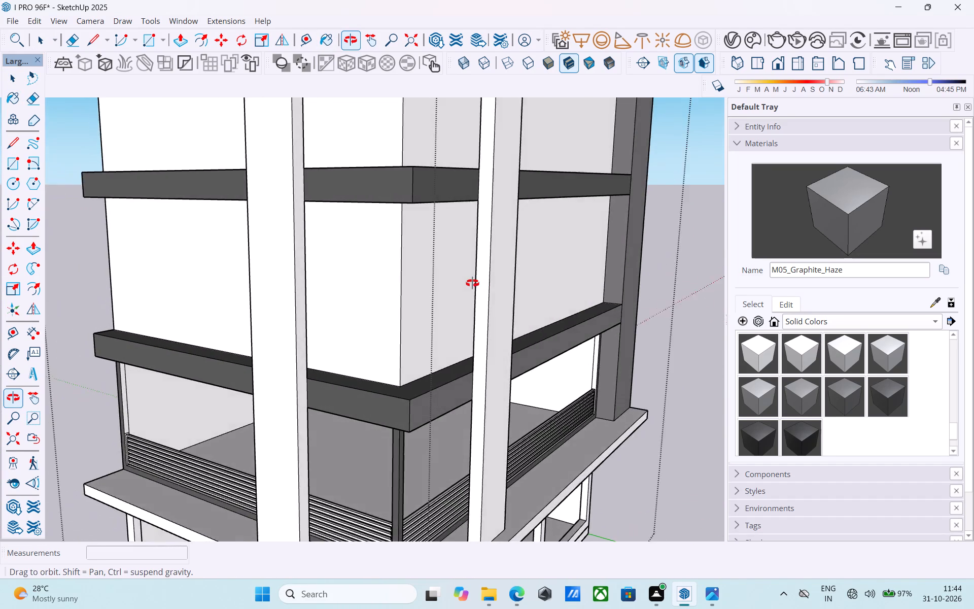
pyautogui.moveTo(472, 283); pyautogui.dragTo(475, 265, button='middle')
pyautogui.scroll(1, 471, 281)
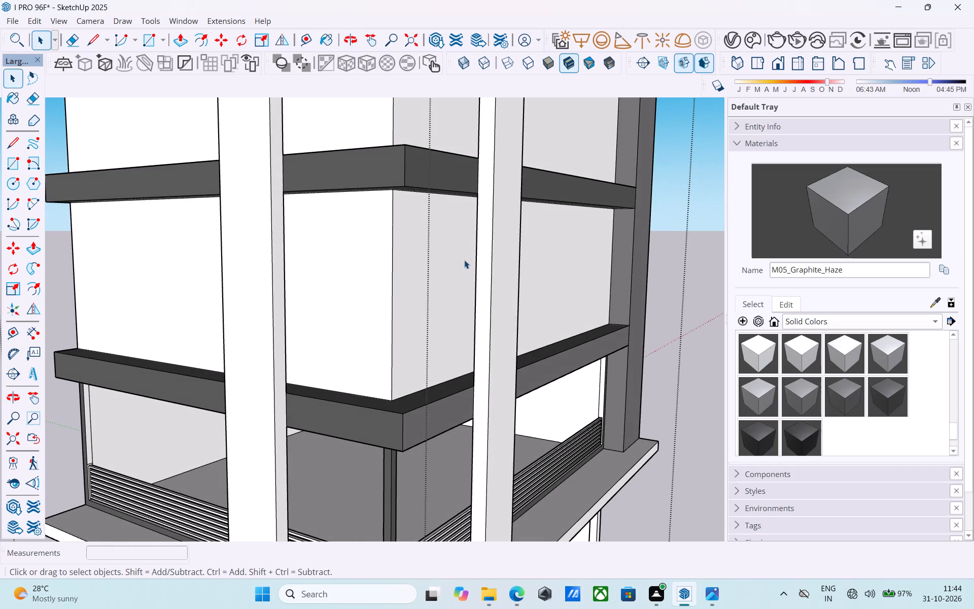
pyautogui.moveTo(464, 260); pyautogui.dragTo(361, 260, button='middle')
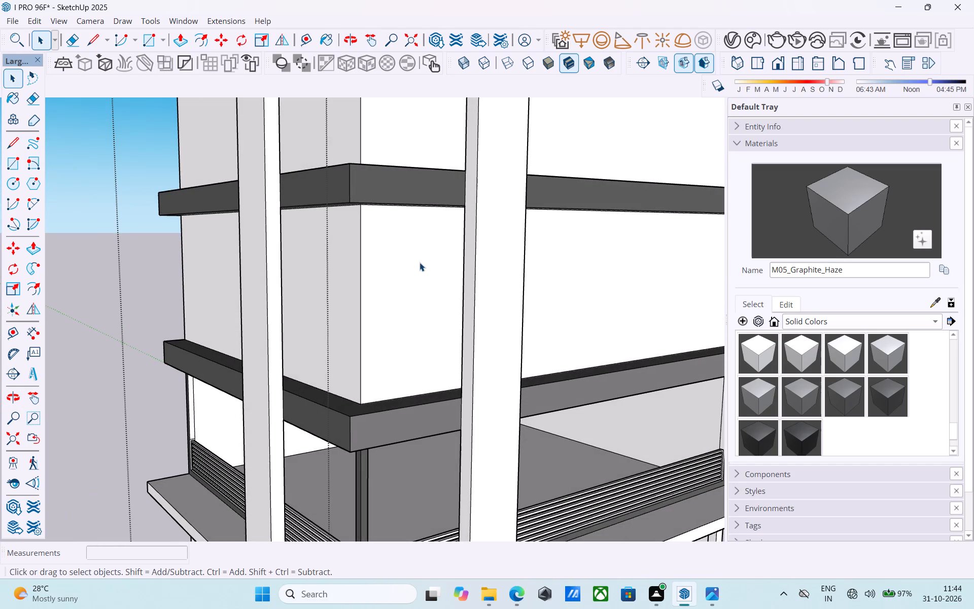
pyautogui.click(420, 262)
pyautogui.scroll(-6, 137, 313)
pyautogui.moveTo(397, 290); pyautogui.dragTo(412, 285, button='middle')
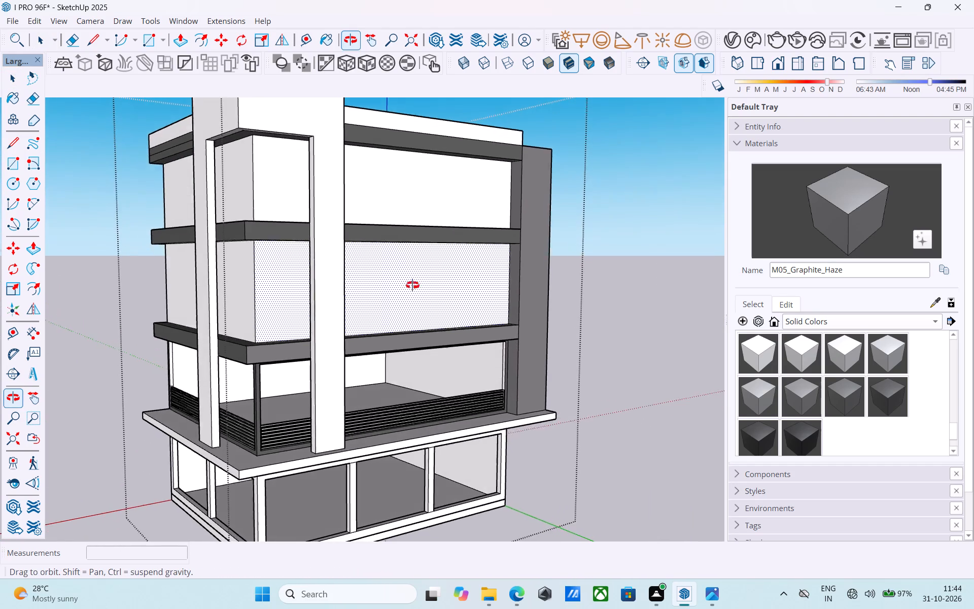
pyautogui.moveTo(412, 285); pyautogui.dragTo(416, 287, button='middle')
pyautogui.scroll(7, 416, 287)
pyautogui.scroll(-5, 421, 286)
pyautogui.moveTo(419, 284); pyautogui.dragTo(418, 272, button='middle')
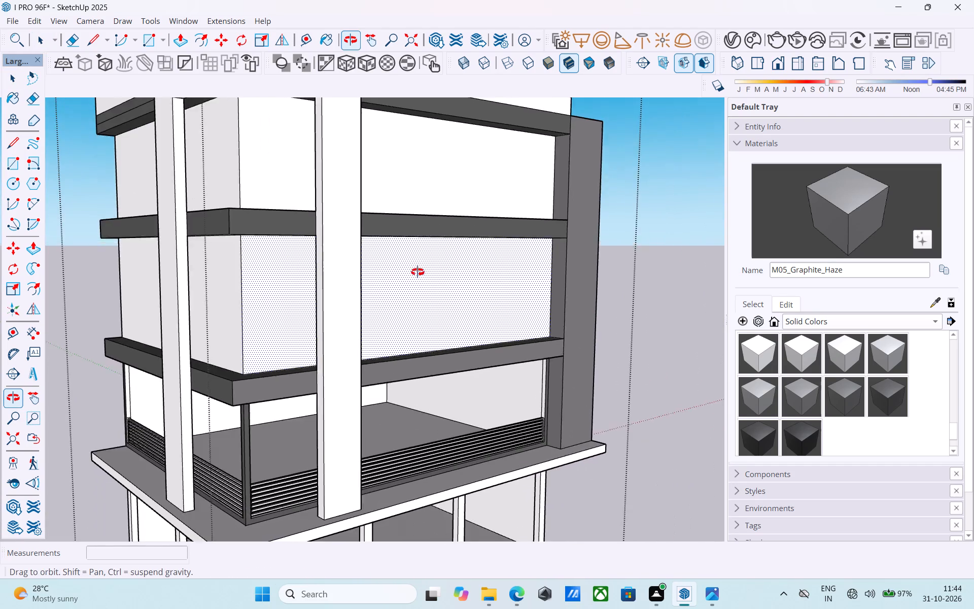
pyautogui.moveTo(418, 272); pyautogui.dragTo(417, 288, button='middle')
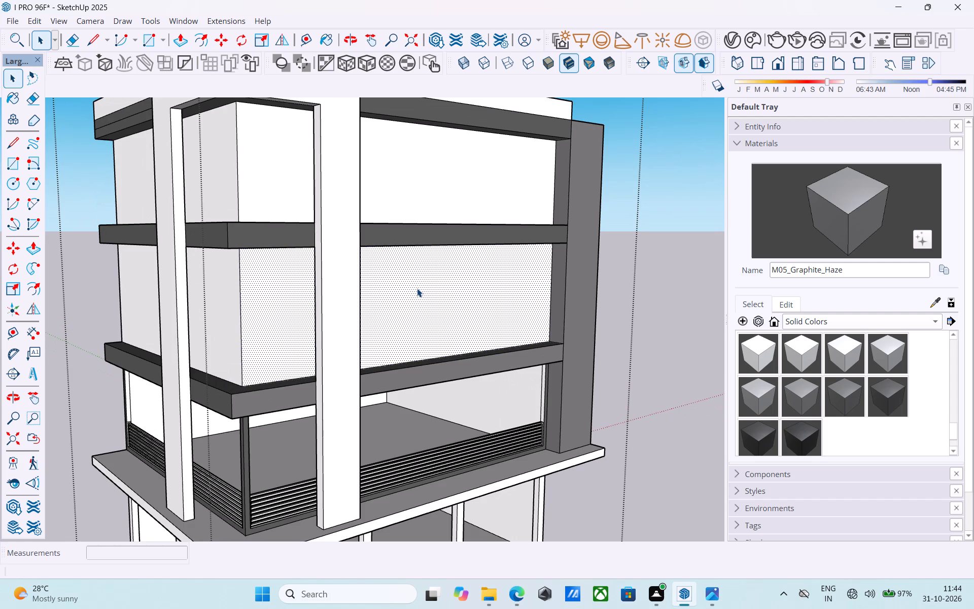
# Copy the bottom edge of the side-wall facade's panel up 11' 6" to the middle ledge's underside, dividing the distance by 2.
pyautogui.scroll(1, 407, 311)
pyautogui.scroll(-3, 419, 314)
pyautogui.moveTo(418, 314); pyautogui.dragTo(454, 335, button='middle')
pyautogui.middleClick(409, 425)
pyautogui.scroll(1, 411, 426)
pyautogui.scroll(10, 363, 438)
pyautogui.click(382, 404)
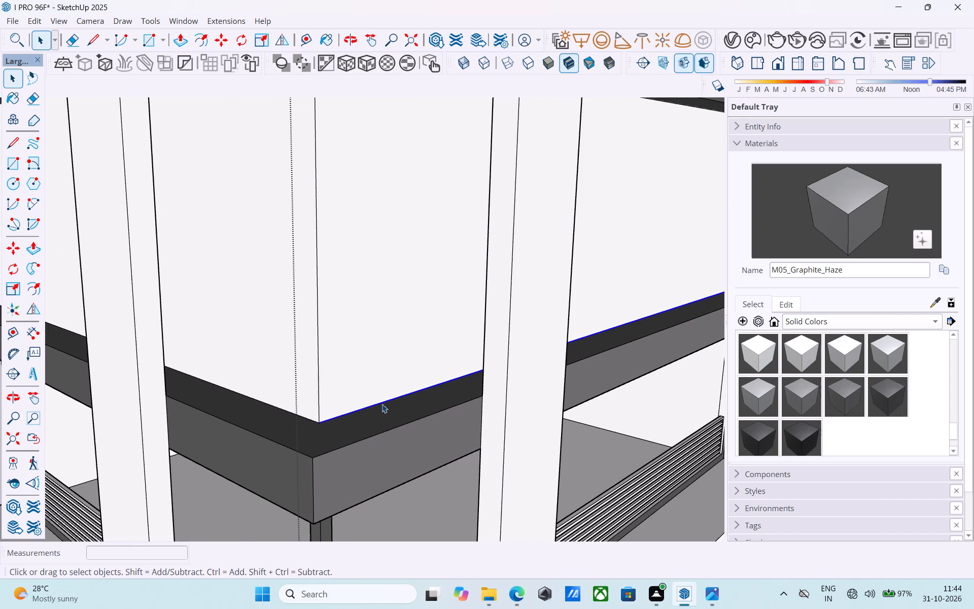
pyautogui.press('m')
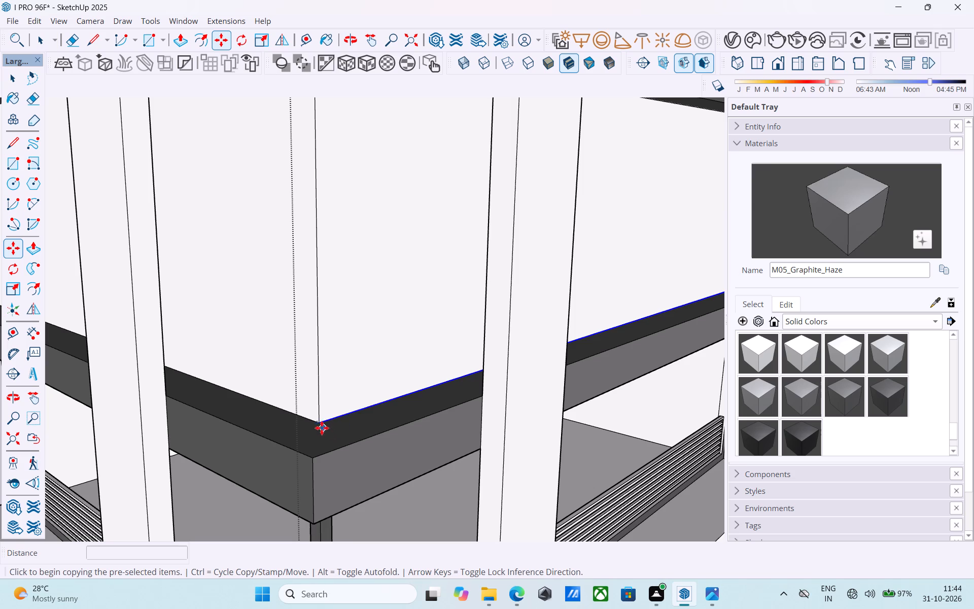
pyautogui.click(320, 421)
pyautogui.scroll(-4, 333, 394)
pyautogui.keyDown('shift'); pyautogui.moveTo(334, 394); pyautogui.dragTo(380, 319, button='middle'); pyautogui.keyUp('shift')
pyautogui.scroll(5, 380, 319)
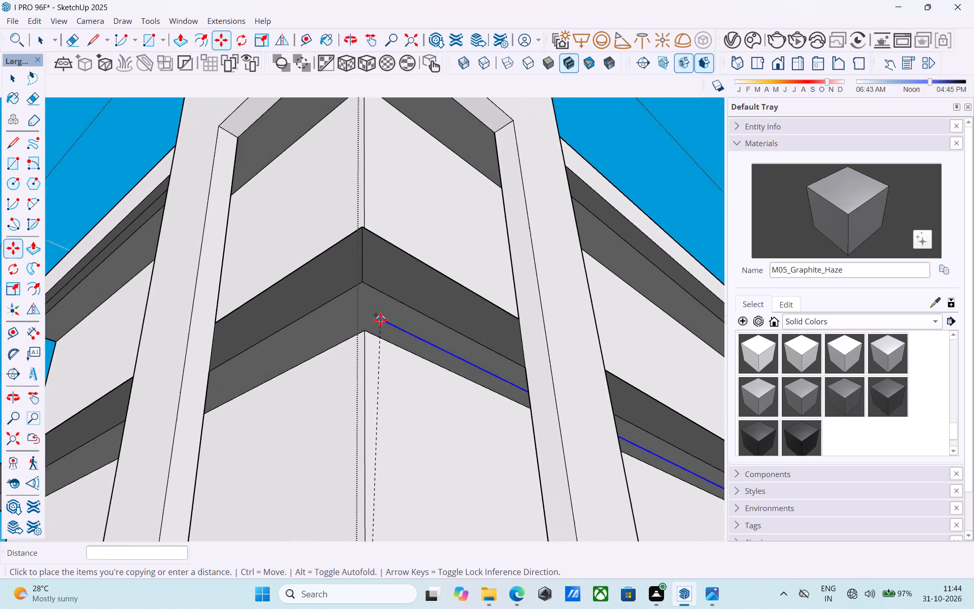
pyautogui.click(367, 334)
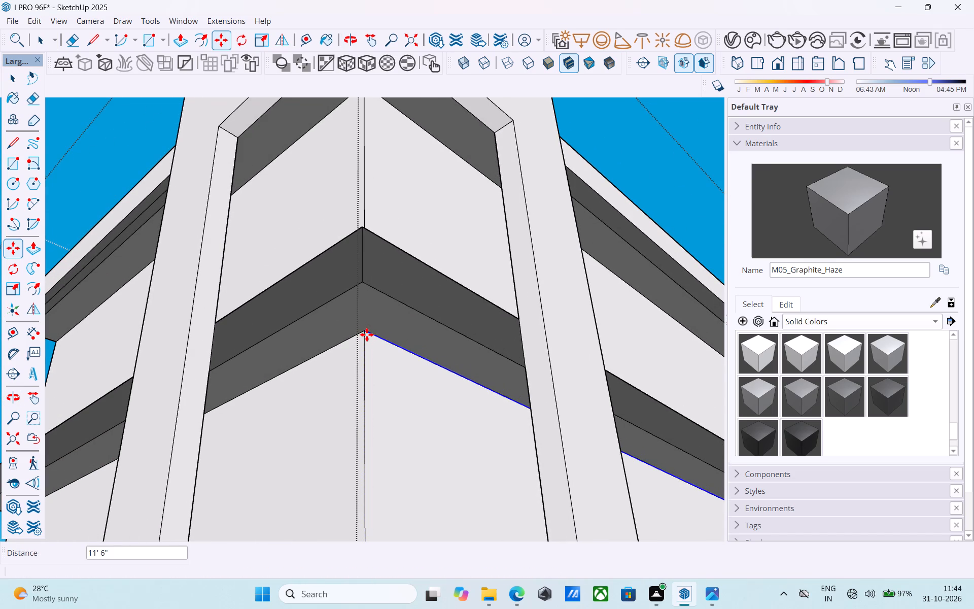
pyautogui.press('/')
pyautogui.press('2')
pyautogui.press('Return')
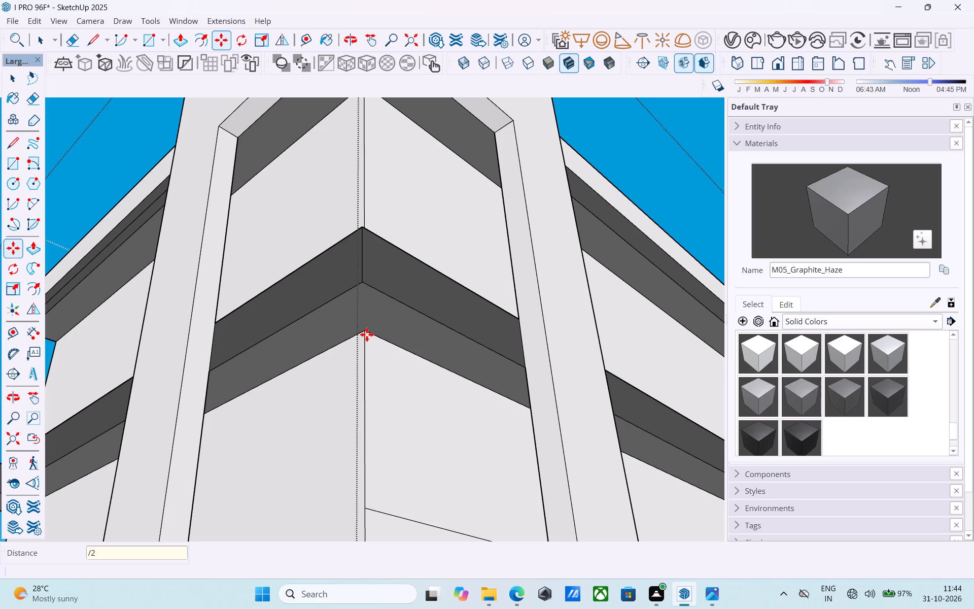
# Copy the corner's vertical edge between the lower and middle ledges across the side-wall facade to its far end, dividing the distance by 12.
pyautogui.scroll(1, 367, 334)
pyautogui.scroll(-16, 337, 334)
pyautogui.moveTo(342, 287); pyautogui.dragTo(344, 429, button='middle')
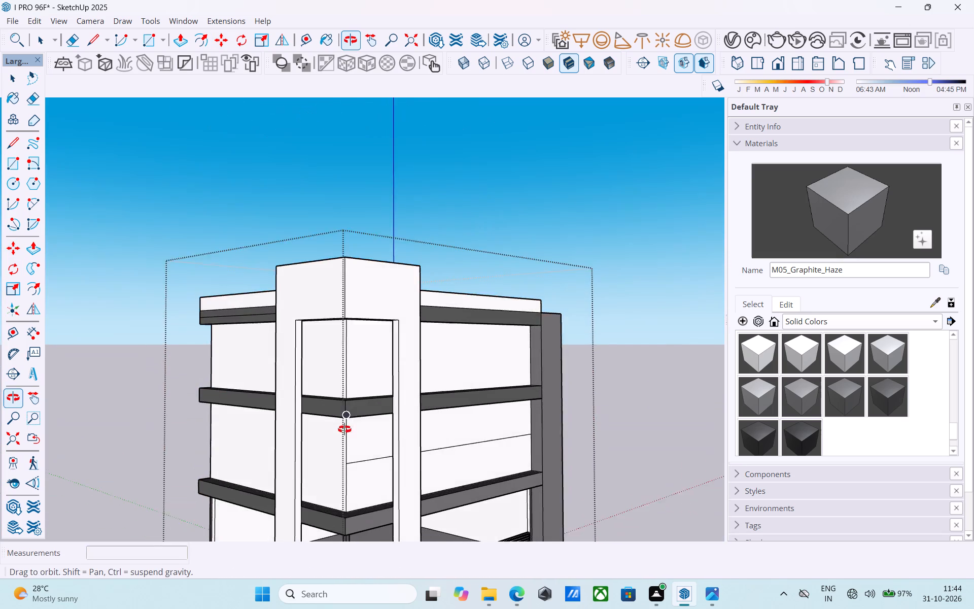
pyautogui.moveTo(344, 429); pyautogui.dragTo(346, 433, button='middle')
pyautogui.scroll(5, 344, 429)
pyautogui.moveTo(351, 434); pyautogui.dragTo(327, 423, button='middle')
pyautogui.scroll(4, 327, 423)
pyautogui.press('space')
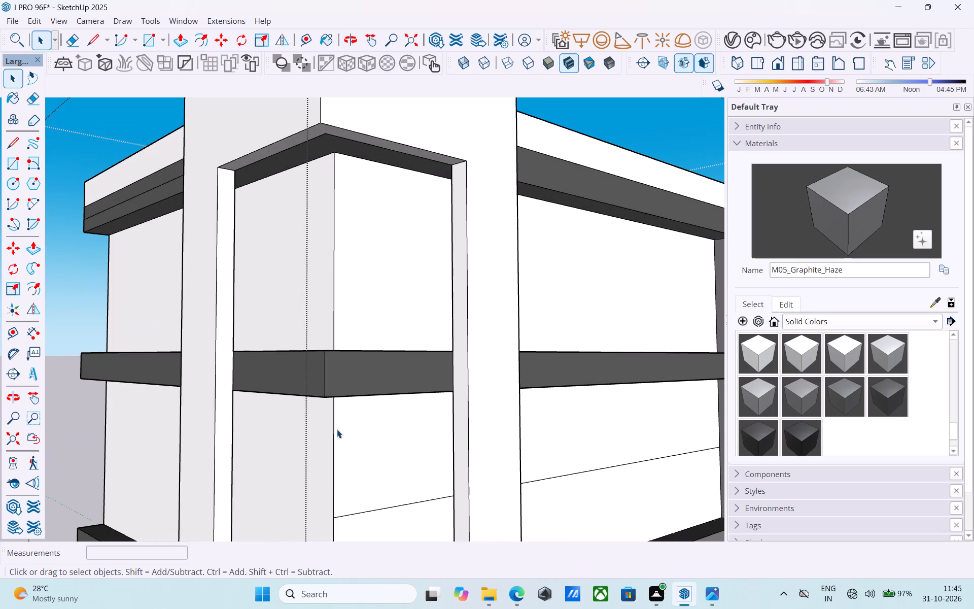
pyautogui.click(333, 430)
pyautogui.moveTo(335, 470); pyautogui.dragTo(337, 400, button='middle')
pyautogui.keyDown('shift'); pyautogui.click(336, 467); pyautogui.keyUp('shift')
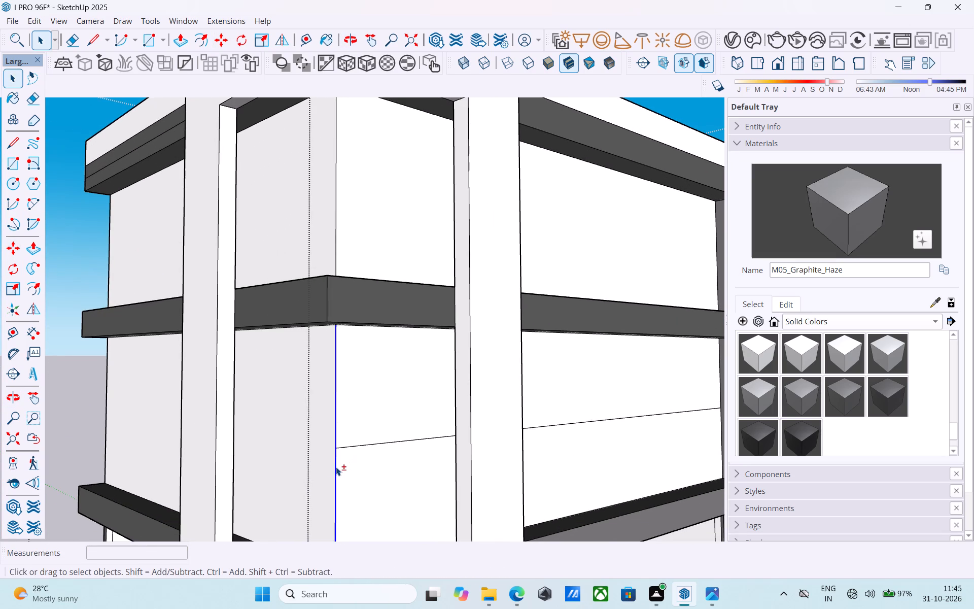
pyautogui.press('m')
pyautogui.moveTo(336, 416); pyautogui.dragTo(323, 379, button='middle')
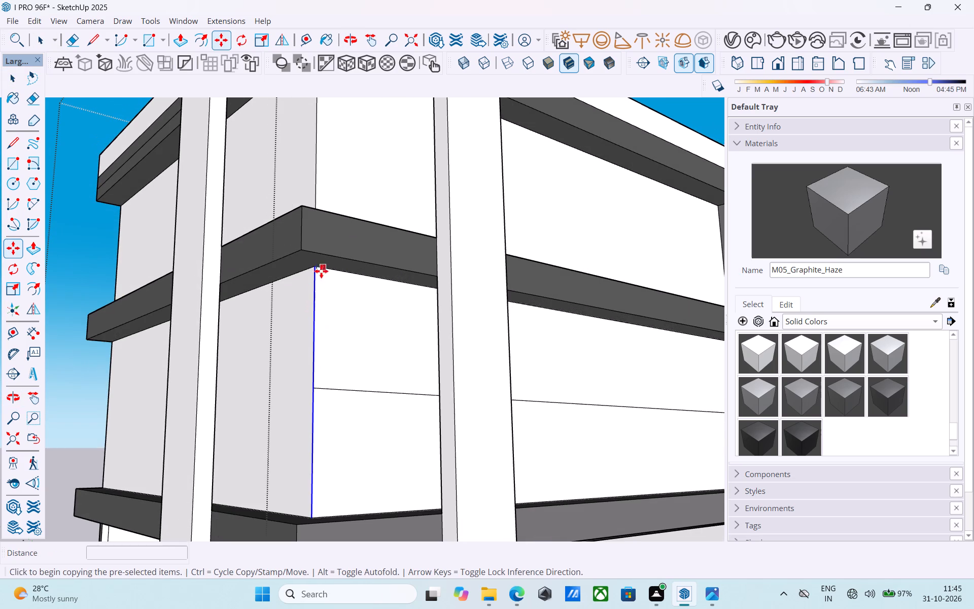
pyautogui.click(316, 268)
pyautogui.scroll(-5, 183, 358)
pyautogui.scroll(9, 550, 371)
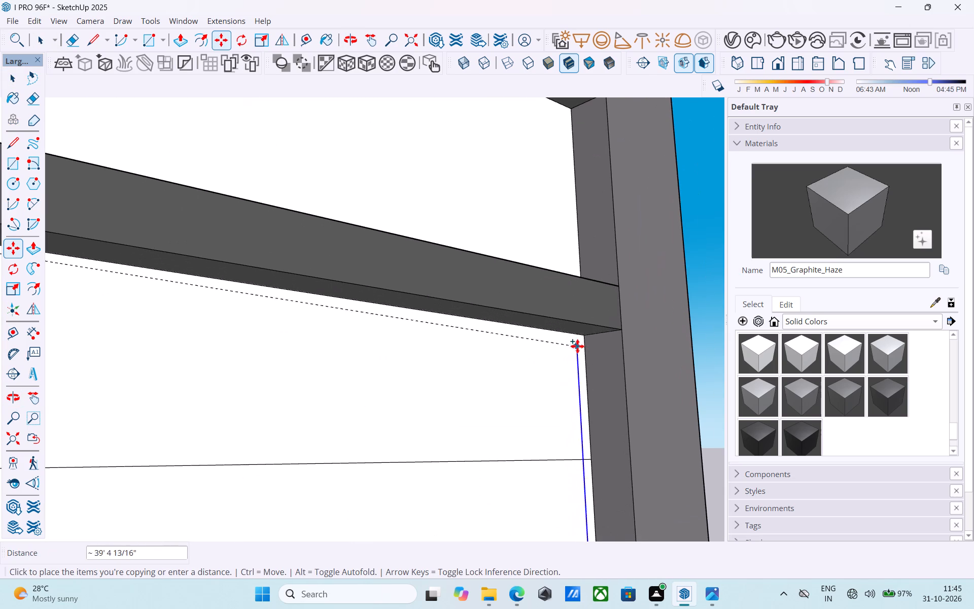
pyautogui.click(581, 339)
pyautogui.press('/')
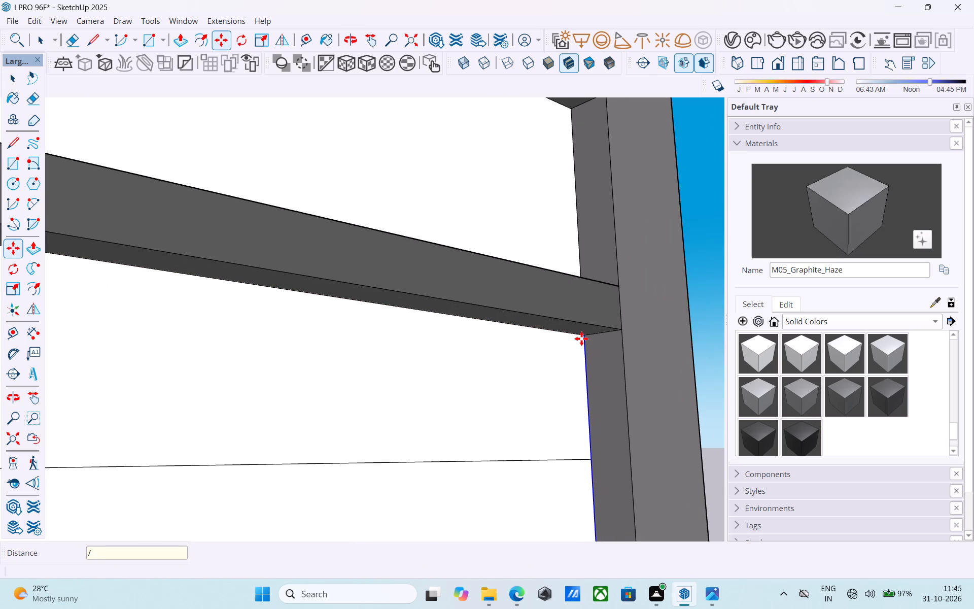
pyautogui.write('12')
pyautogui.press('Return')
pyautogui.scroll(-7, 581, 334)
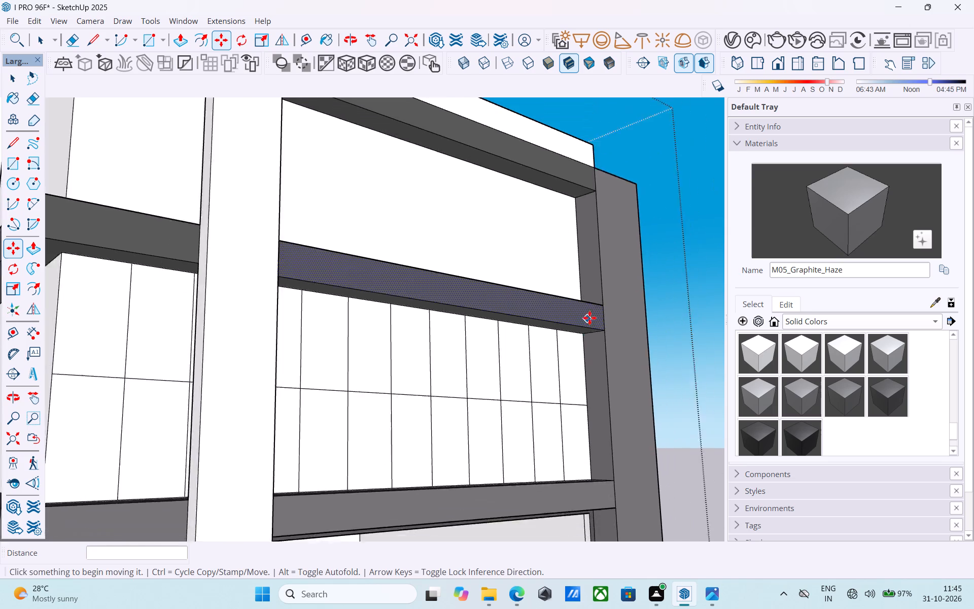
# Draw a 30' horizontal line across the adjacent facade's panel between the lower and middle ledges, starting from the mid-height line's corner endpoint.
pyautogui.scroll(-3, 589, 318)
pyautogui.moveTo(548, 333); pyautogui.dragTo(533, 403, button='middle')
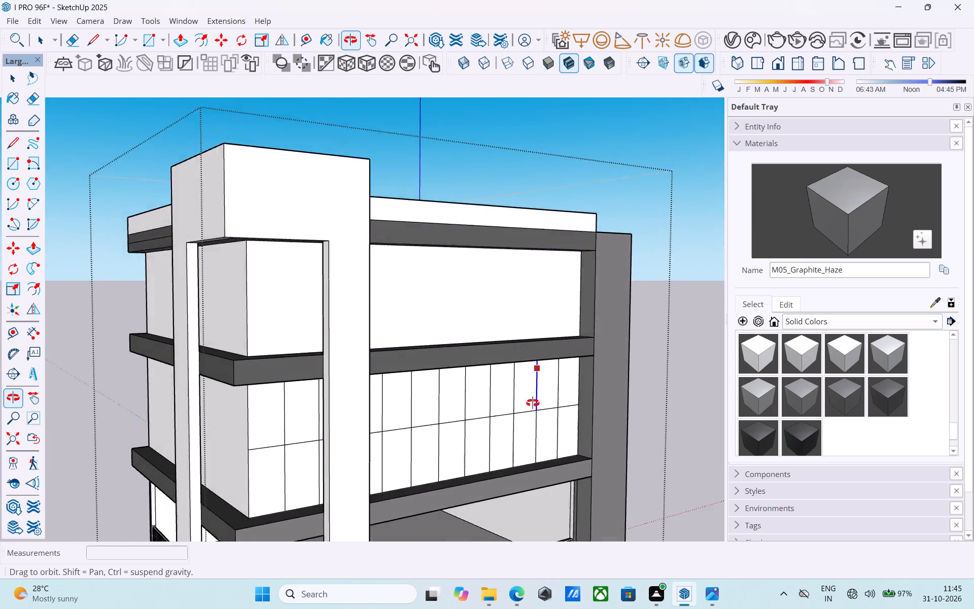
pyautogui.moveTo(533, 403); pyautogui.dragTo(564, 415, button='middle')
pyautogui.moveTo(564, 415); pyautogui.dragTo(611, 402, button='middle')
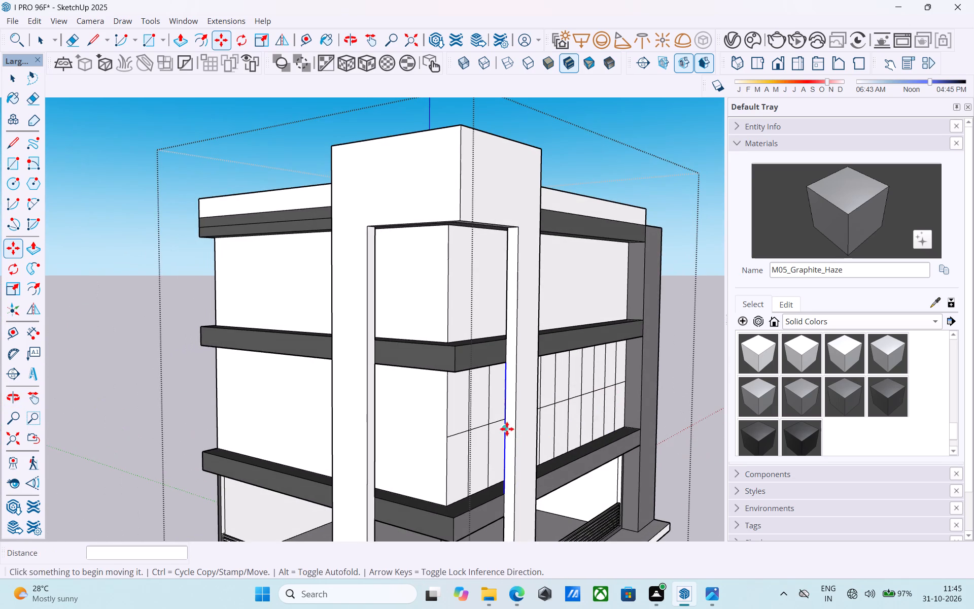
pyautogui.press('space')
pyautogui.scroll(3, 430, 440)
pyautogui.press('l')
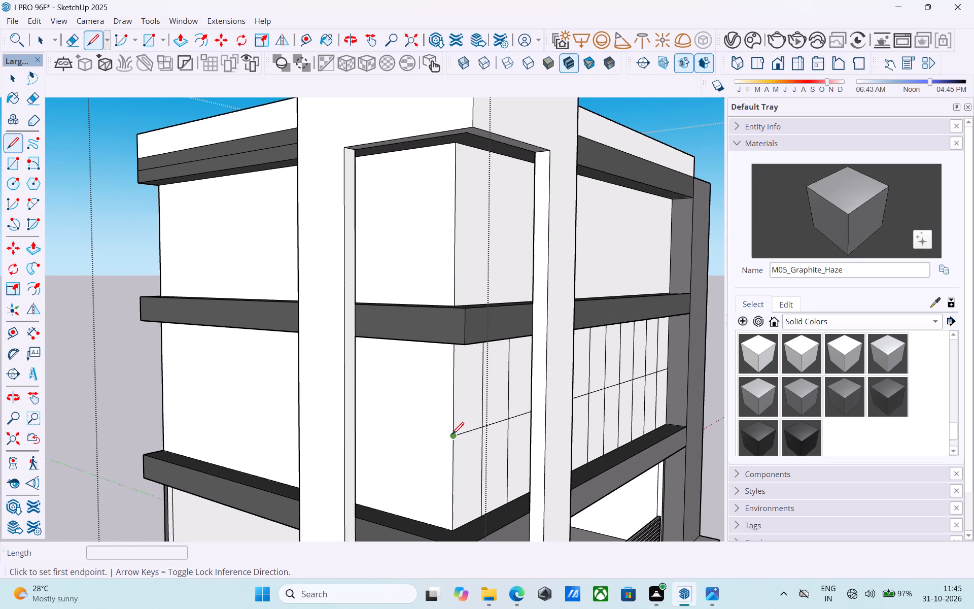
pyautogui.click(452, 435)
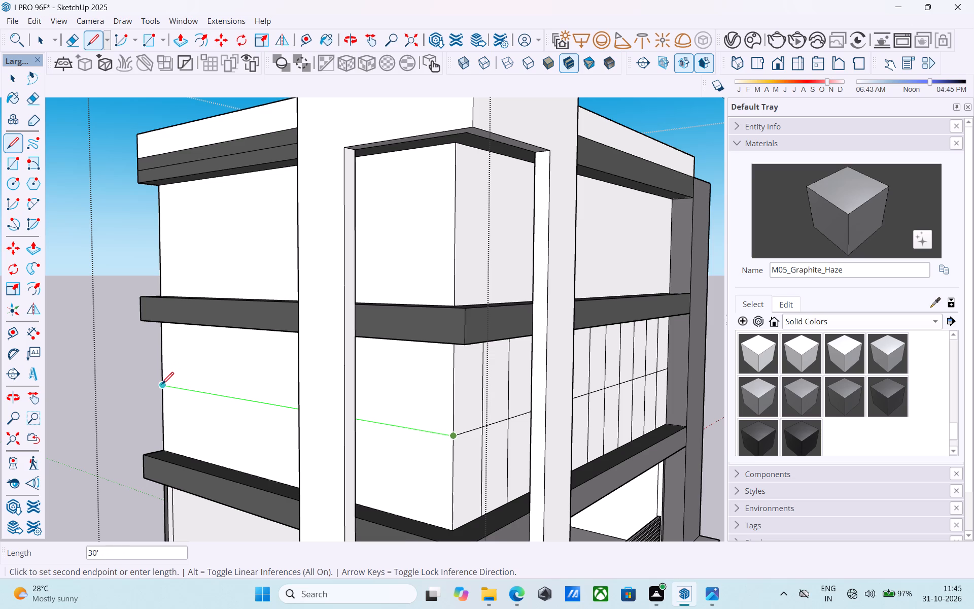
pyautogui.click(162, 385)
# Copy both halves of that panel's vertical corner edge 30' to the adjacent facade's far edge, dividing the distance by 8.
pyautogui.press('space')
pyautogui.click(454, 378)
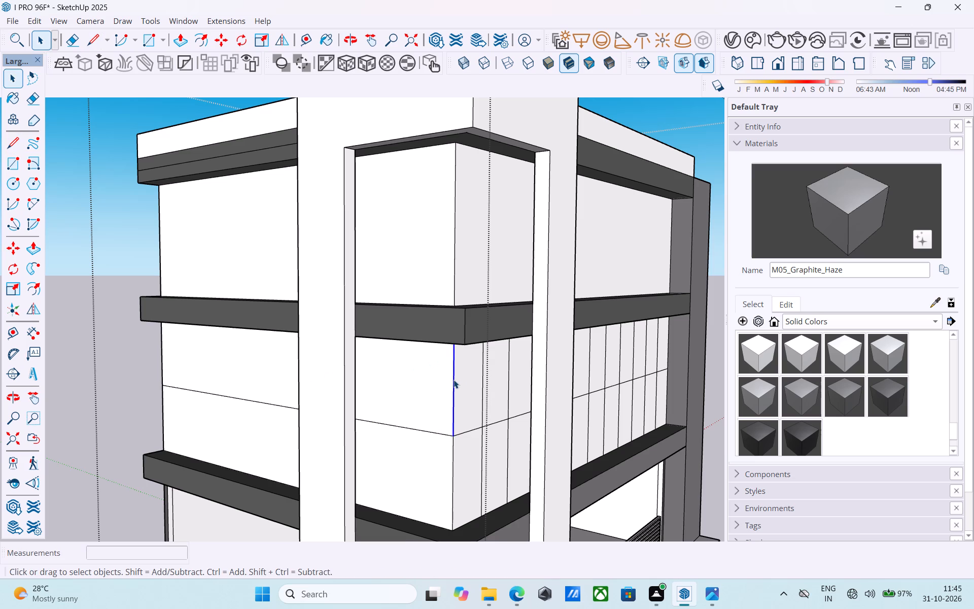
pyautogui.keyDown('shift'); pyautogui.click(452, 476); pyautogui.keyUp('shift')
pyautogui.press('m')
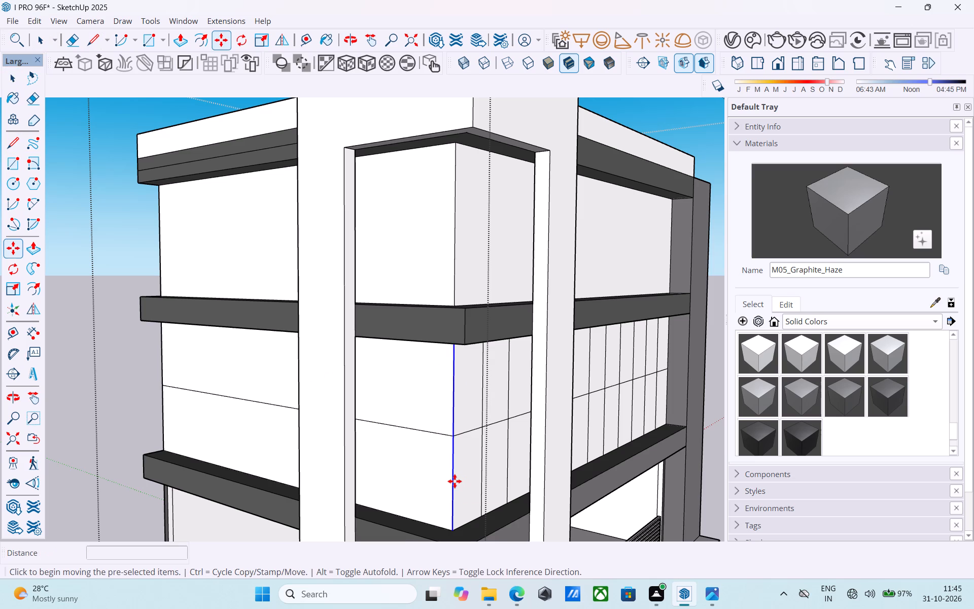
pyautogui.click(454, 439)
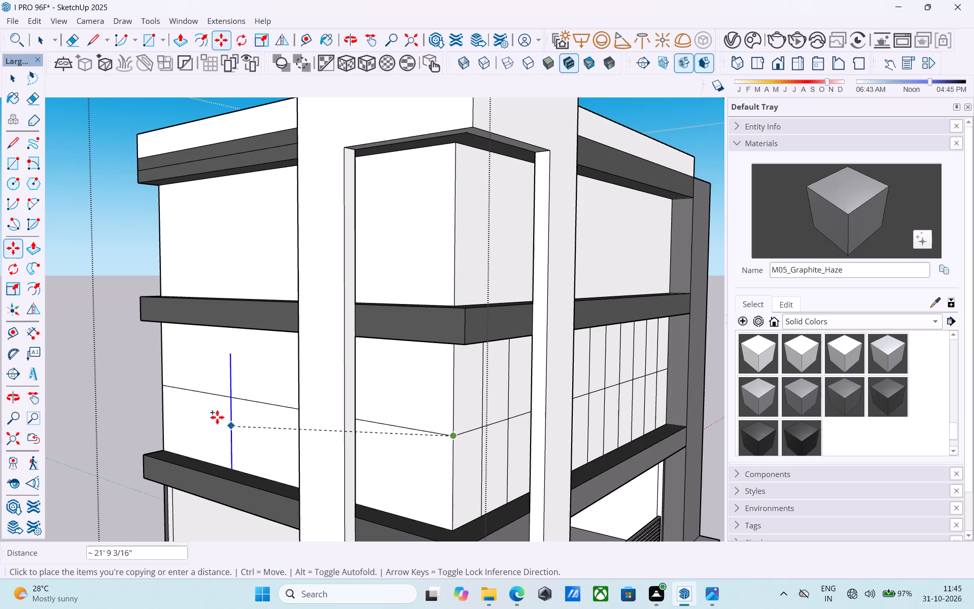
pyautogui.click(162, 389)
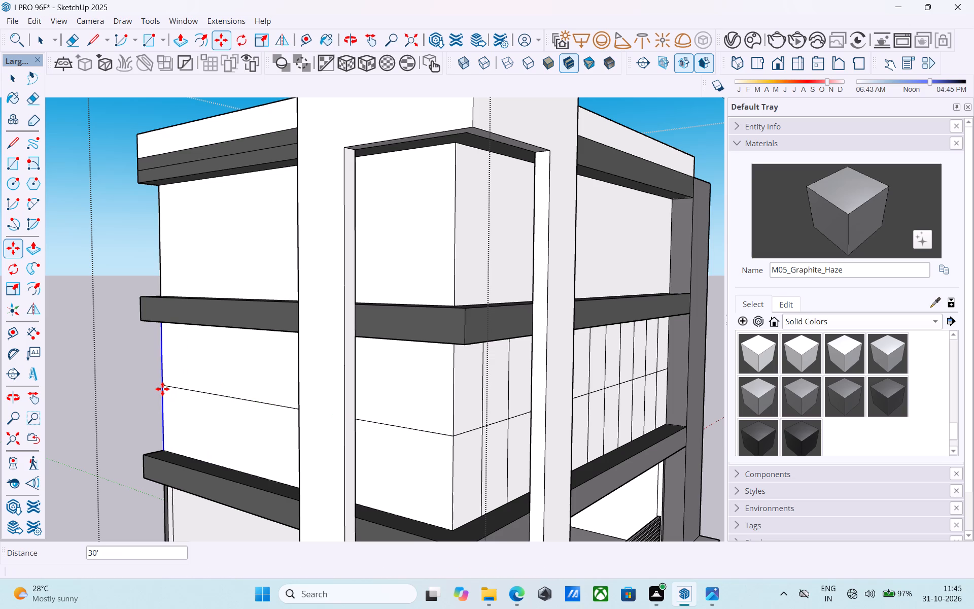
pyautogui.press('/')
pyautogui.press('8')
pyautogui.press('Return')
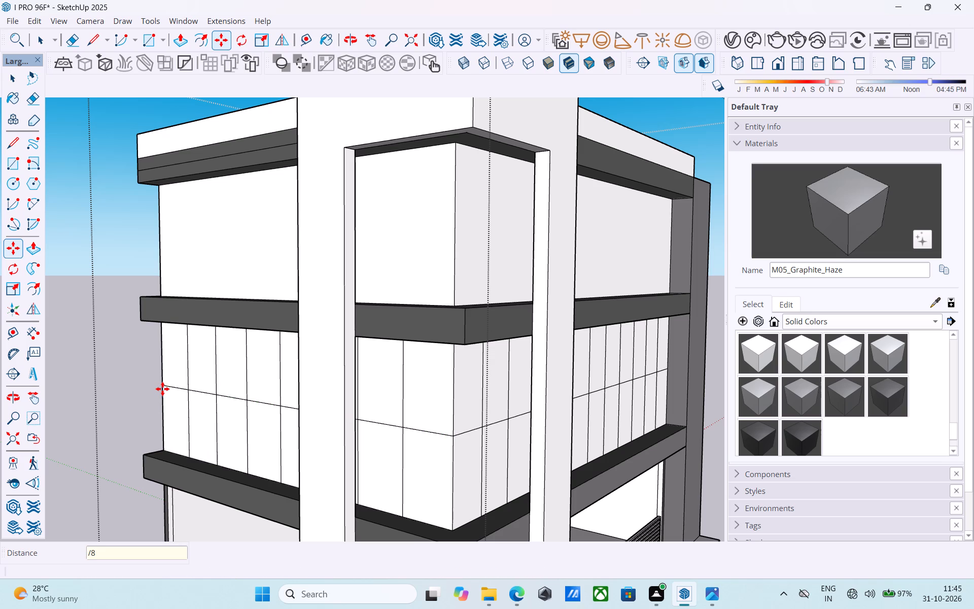
# Copy the top-storey corner edge 40' along the side-wall facade to the dark side wall, dividing the distance by 12.
pyautogui.moveTo(162, 389); pyautogui.dragTo(64, 408, button='middle')
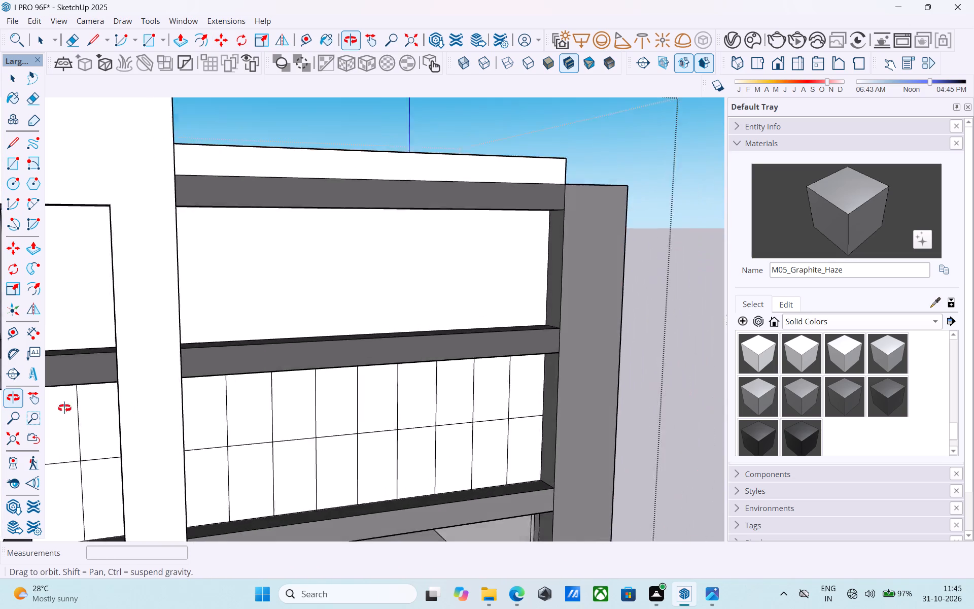
pyautogui.moveTo(64, 408); pyautogui.dragTo(106, 408, button='middle')
pyautogui.scroll(-5, 163, 410)
pyautogui.moveTo(361, 378); pyautogui.dragTo(433, 371, button='middle')
pyautogui.scroll(-3, 480, 370)
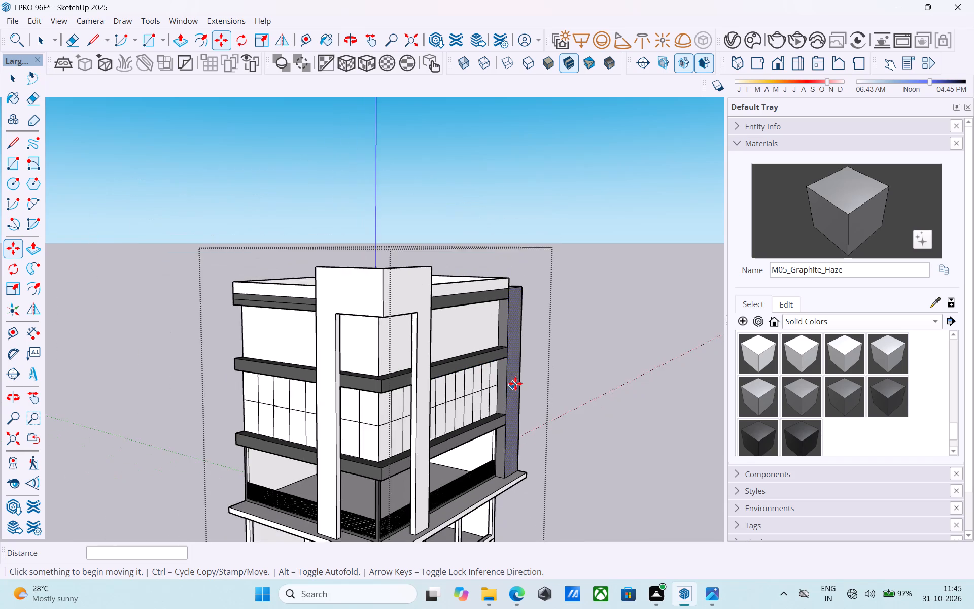
pyautogui.scroll(-3, 515, 383)
pyautogui.moveTo(516, 381); pyautogui.dragTo(499, 377, button='middle')
pyautogui.scroll(4, 403, 368)
pyautogui.press('space')
pyautogui.scroll(4, 395, 363)
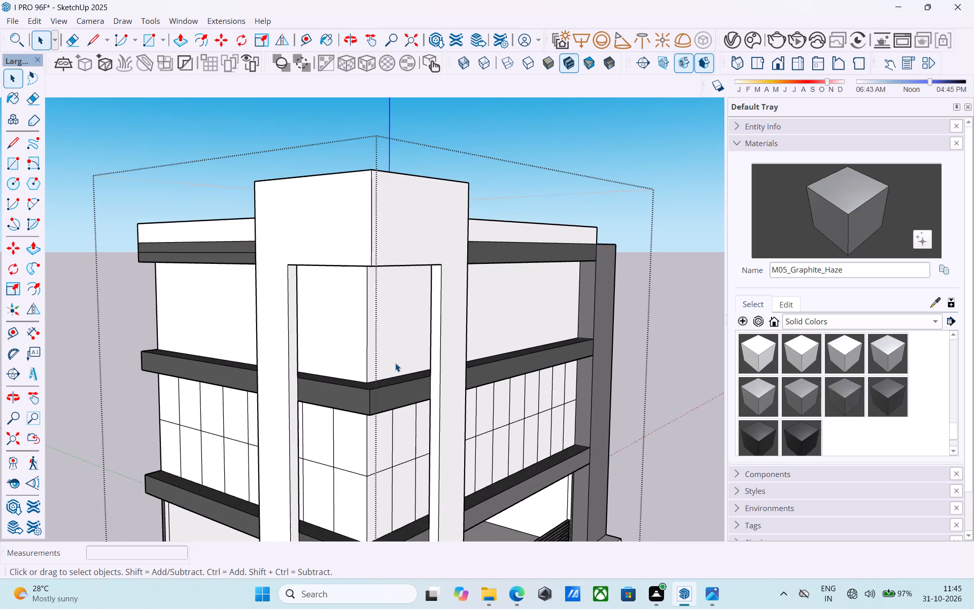
pyautogui.moveTo(395, 363); pyautogui.dragTo(306, 364, button='middle')
pyautogui.scroll(3, 261, 353)
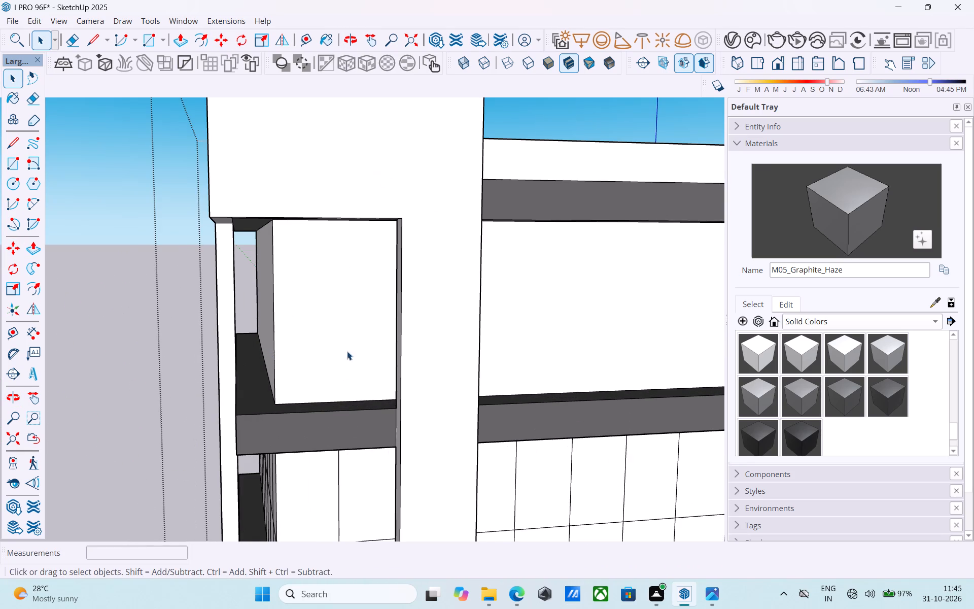
pyautogui.moveTo(345, 351); pyautogui.dragTo(361, 350, button='middle')
pyautogui.scroll(3, 361, 350)
pyautogui.click(362, 349)
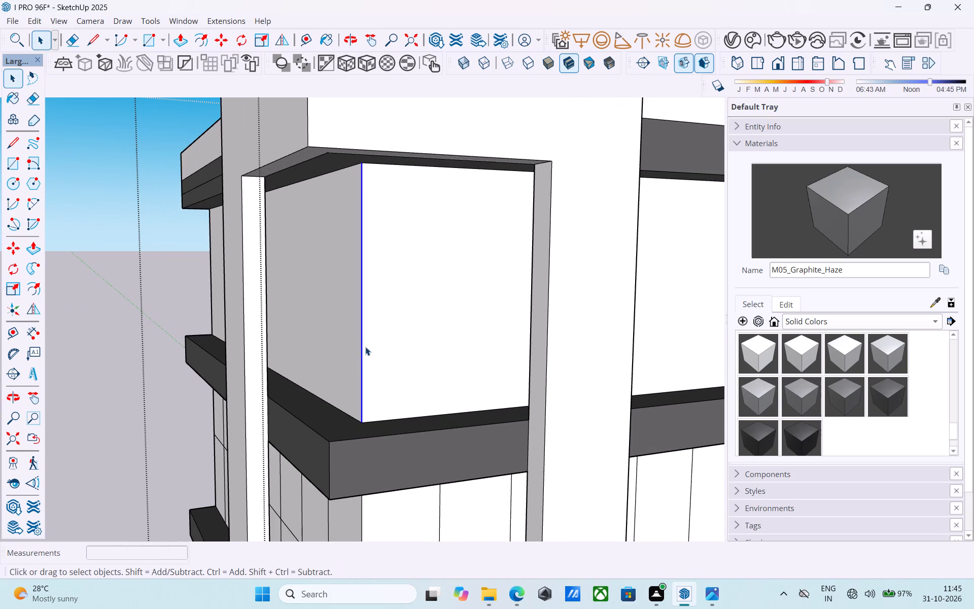
pyautogui.press('m')
pyautogui.click(365, 308)
pyautogui.scroll(-1, 366, 309)
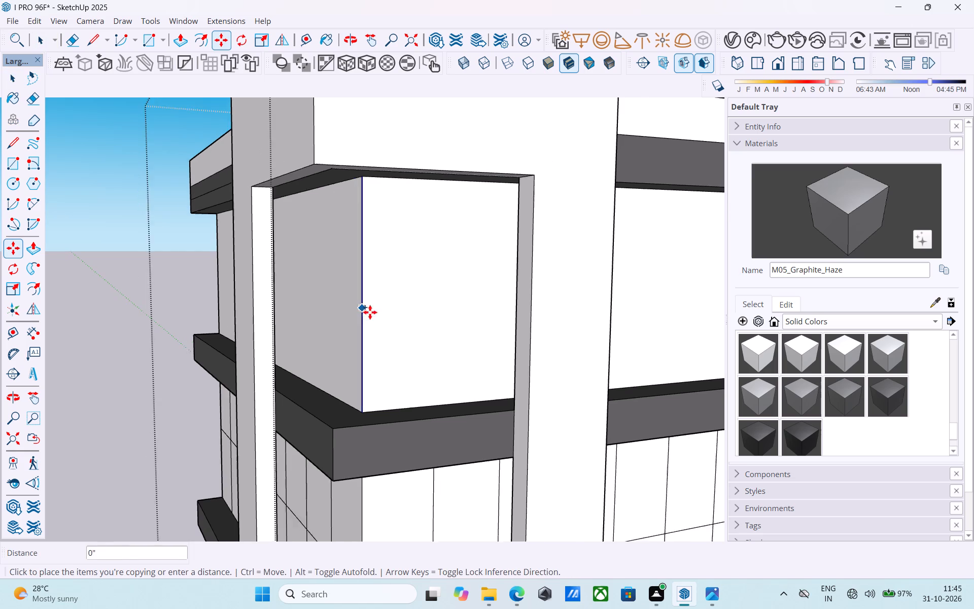
pyautogui.scroll(-1, 370, 312)
pyautogui.scroll(-4, 456, 315)
pyautogui.moveTo(606, 312); pyautogui.dragTo(528, 320, button='middle')
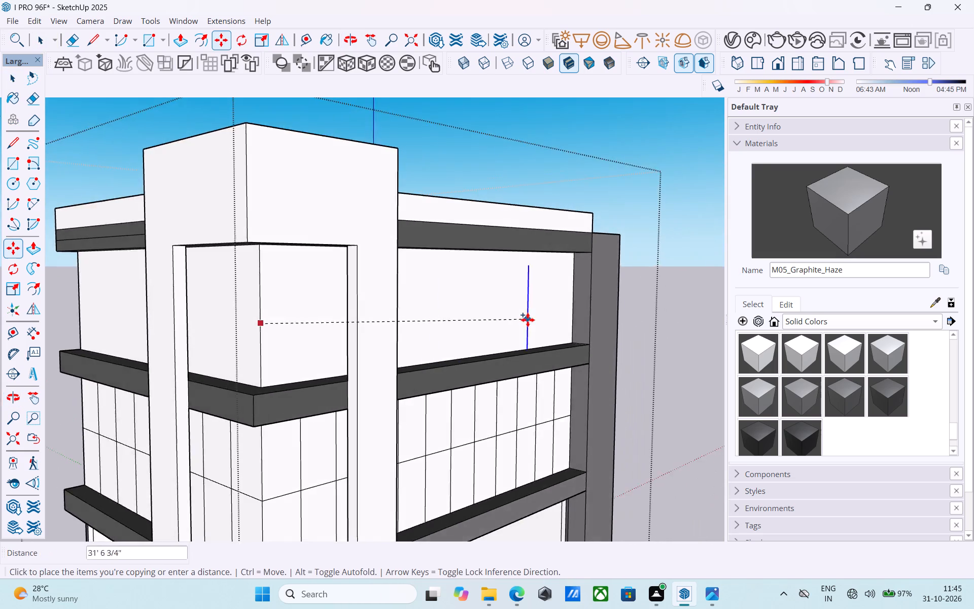
pyautogui.scroll(4, 528, 320)
pyautogui.click(593, 293)
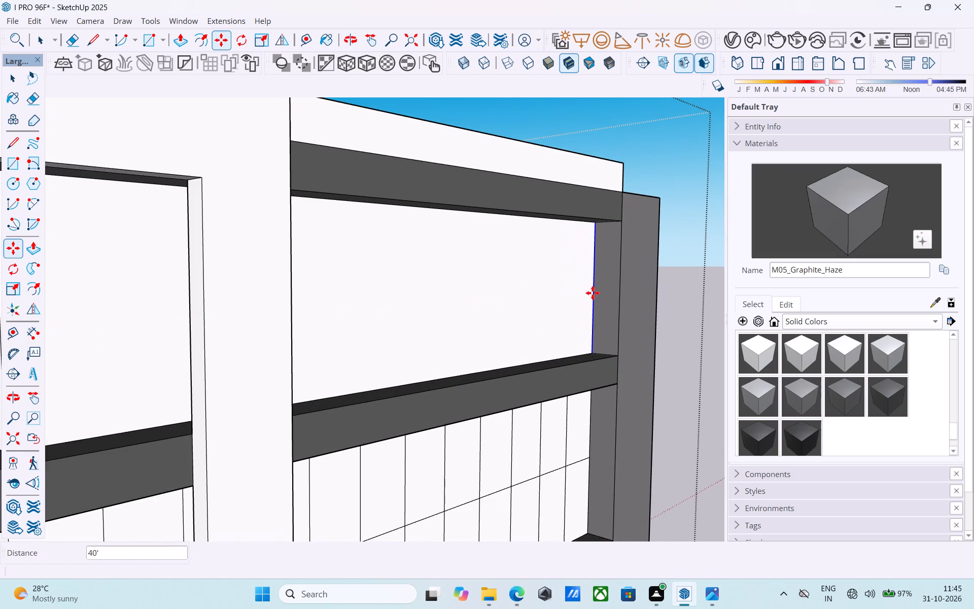
pyautogui.scroll(-3, 593, 292)
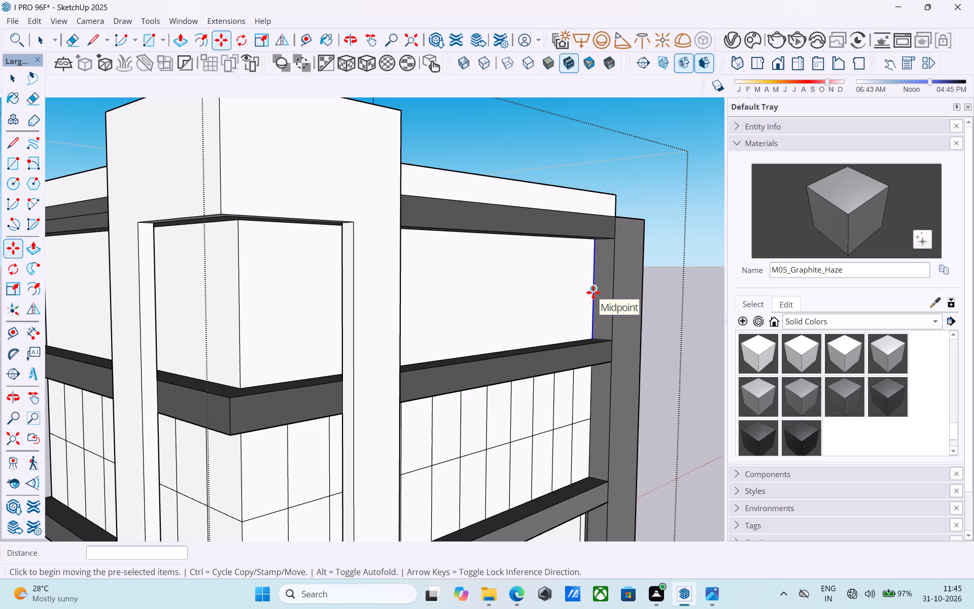
pyautogui.press('/')
pyautogui.write('12')
pyautogui.press('Return')
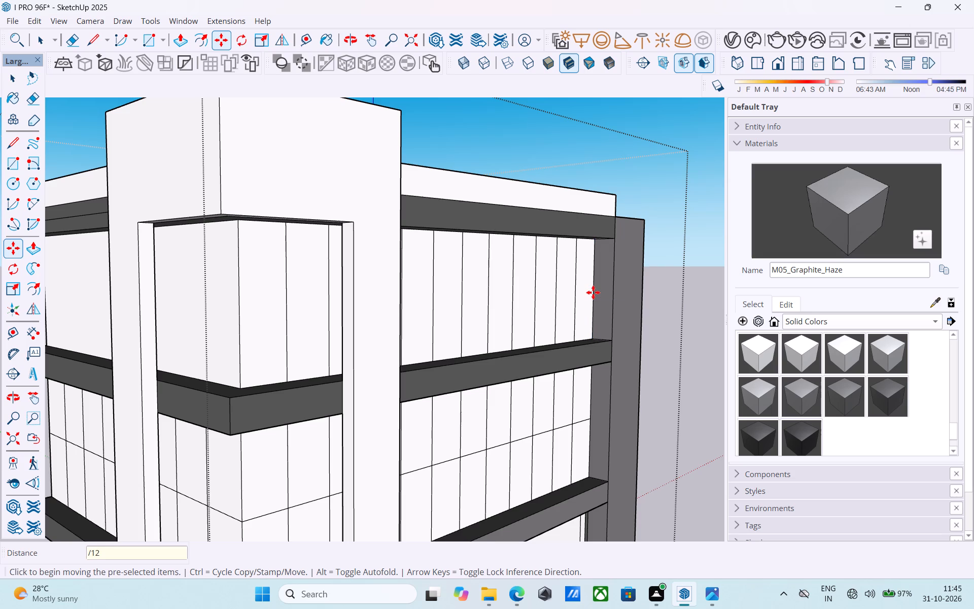
# Draw a horizontal mid-height line across the side-wall facade's top-storey panel, from the corner edge to the dark side wall.
pyautogui.moveTo(593, 292); pyautogui.dragTo(564, 287, button='middle')
pyautogui.moveTo(568, 290); pyautogui.dragTo(586, 299, button='middle')
pyautogui.scroll(-3, 586, 300)
pyautogui.moveTo(586, 300); pyautogui.dragTo(579, 297, button='middle')
pyautogui.press('l')
pyautogui.click(273, 292)
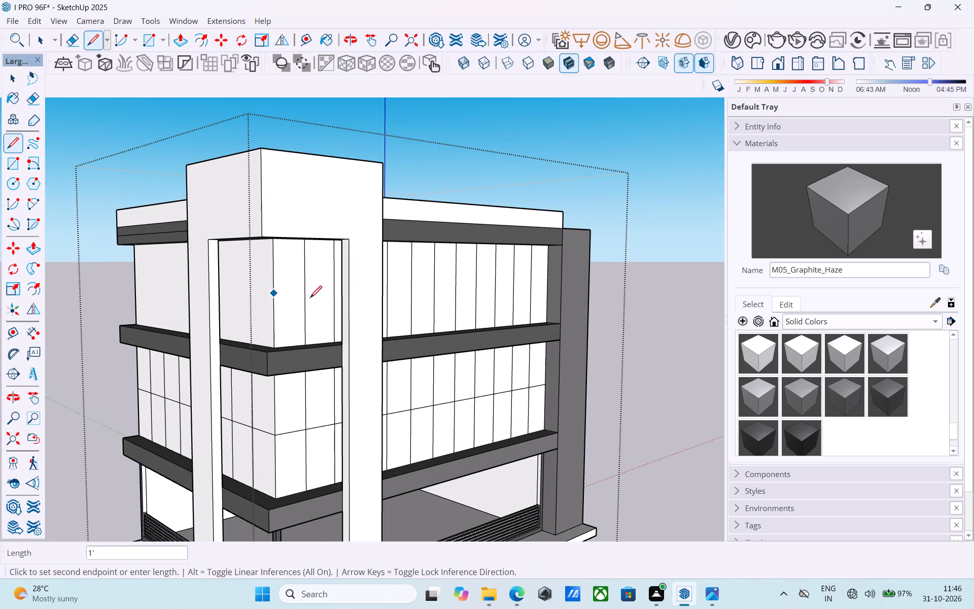
pyautogui.click(548, 281)
# Draw a horizontal mid-height line across the adjacent facade's top-storey panel, from the corner to its far edge.
pyautogui.scroll(-4, 549, 287)
pyautogui.moveTo(553, 287); pyautogui.dragTo(574, 283, button='middle')
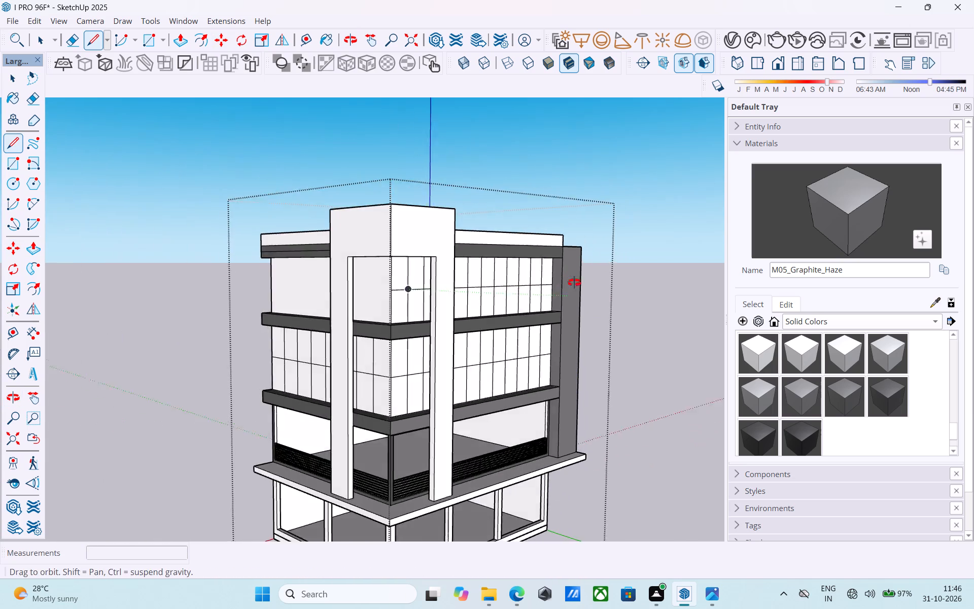
pyautogui.moveTo(574, 283); pyautogui.dragTo(621, 295, button='middle')
pyautogui.scroll(3, 456, 303)
pyautogui.click(496, 306)
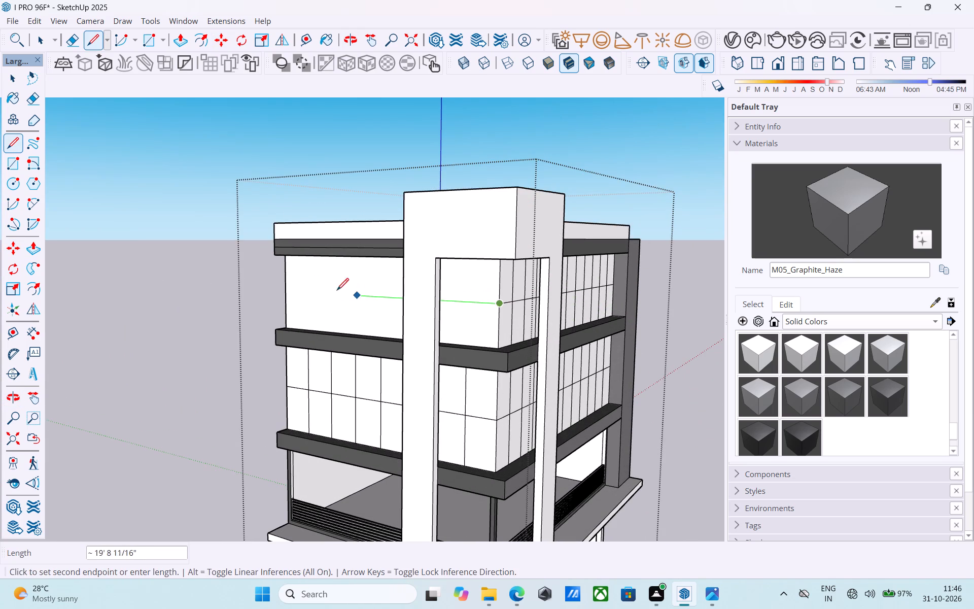
pyautogui.click(285, 291)
# Copy both halves of the top-storey corner edge 30' to the adjacent facade's far edge, dividing the distance by 8.
pyautogui.moveTo(427, 287); pyautogui.dragTo(411, 288, button='middle')
pyautogui.press('space')
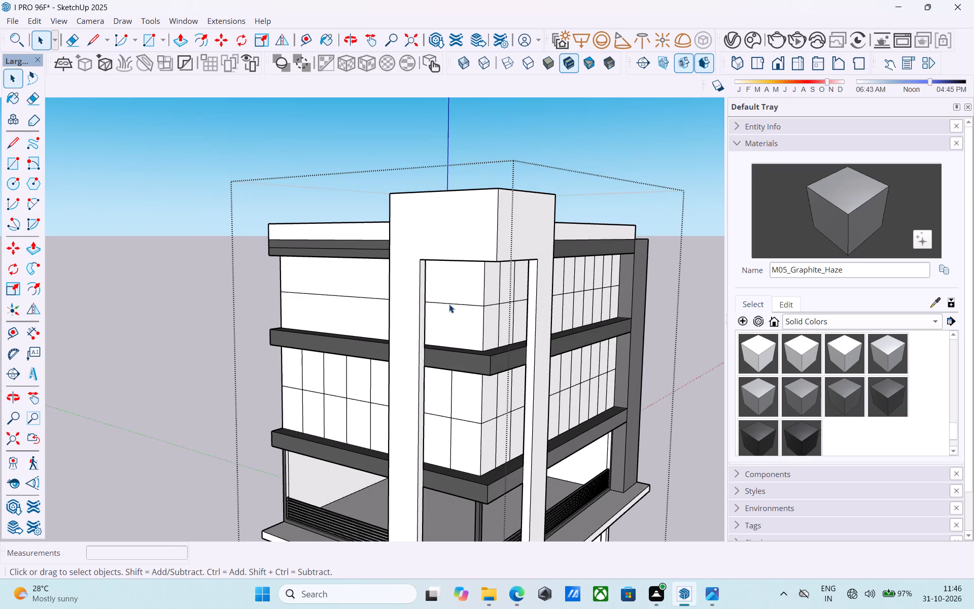
pyautogui.click(483, 320)
pyautogui.keyDown('shift'); pyautogui.click(484, 288); pyautogui.keyUp('shift')
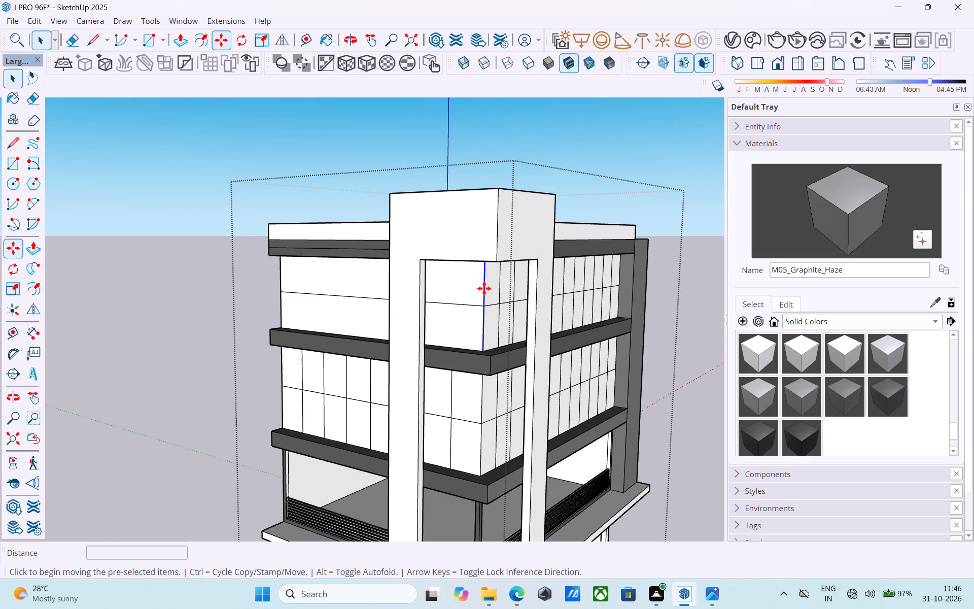
pyautogui.press('m')
pyautogui.click(484, 307)
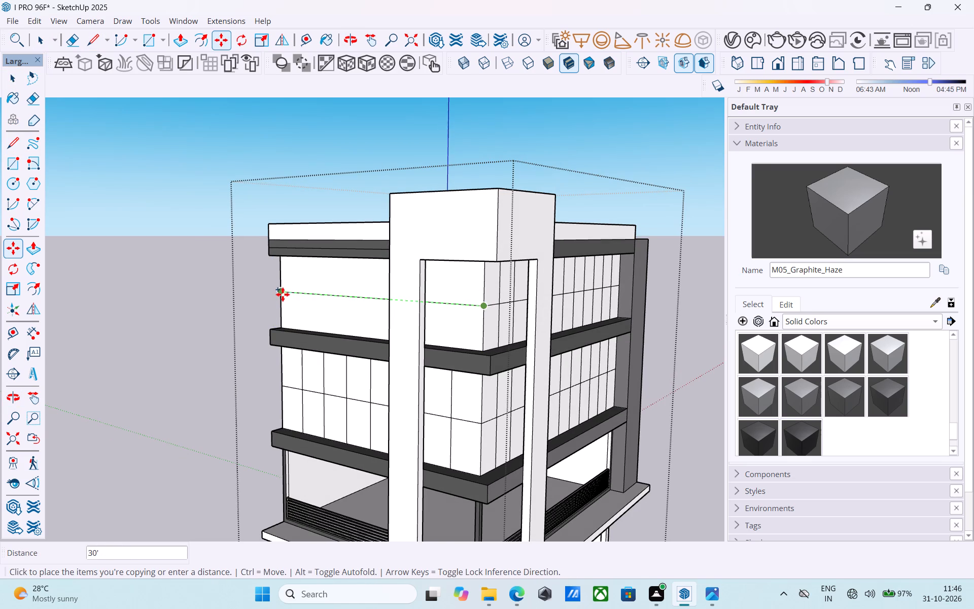
pyautogui.click(283, 294)
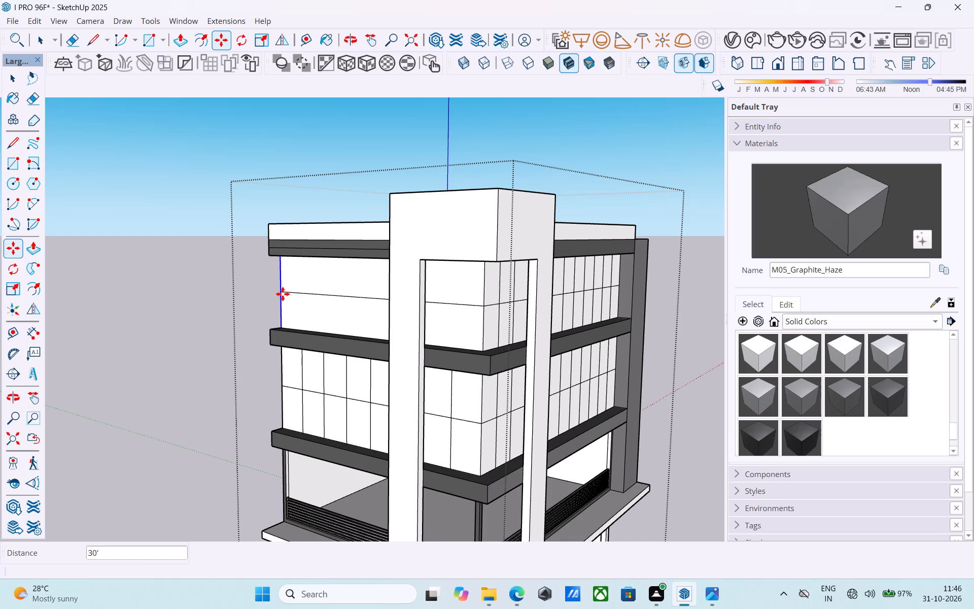
pyautogui.write('/8')
pyautogui.press('Return')
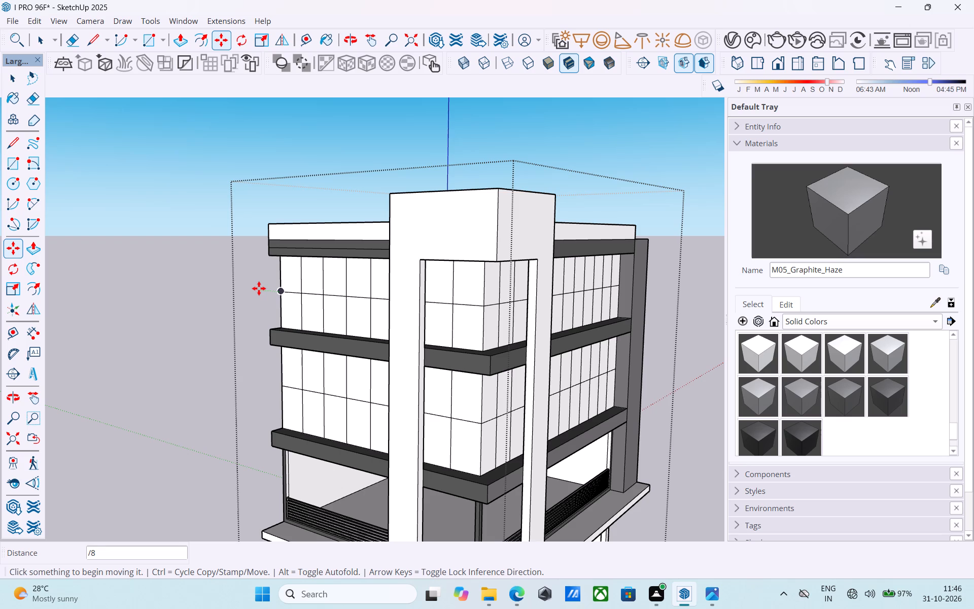
# Paint the adjacent facade's top-storey grid panels, from its far edge to the corner frame, with the Glass_Basic_01 material.
pyautogui.scroll(-3, 264, 292)
pyautogui.scroll(-3, 344, 328)
pyautogui.moveTo(424, 348); pyautogui.dragTo(408, 353, button='middle')
pyautogui.scroll(3, 411, 349)
pyautogui.press('space')
pyautogui.scroll(2, 408, 341)
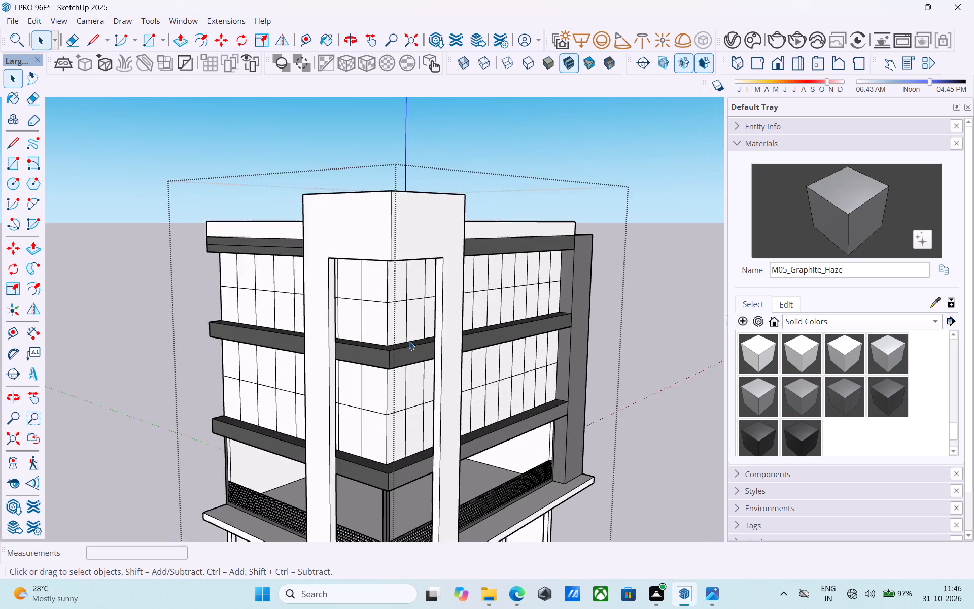
pyautogui.scroll(-4, 409, 341)
pyautogui.moveTo(413, 341); pyautogui.dragTo(513, 379, button='middle')
pyautogui.scroll(4, 448, 357)
pyautogui.moveTo(442, 354); pyautogui.dragTo(364, 353, button='middle')
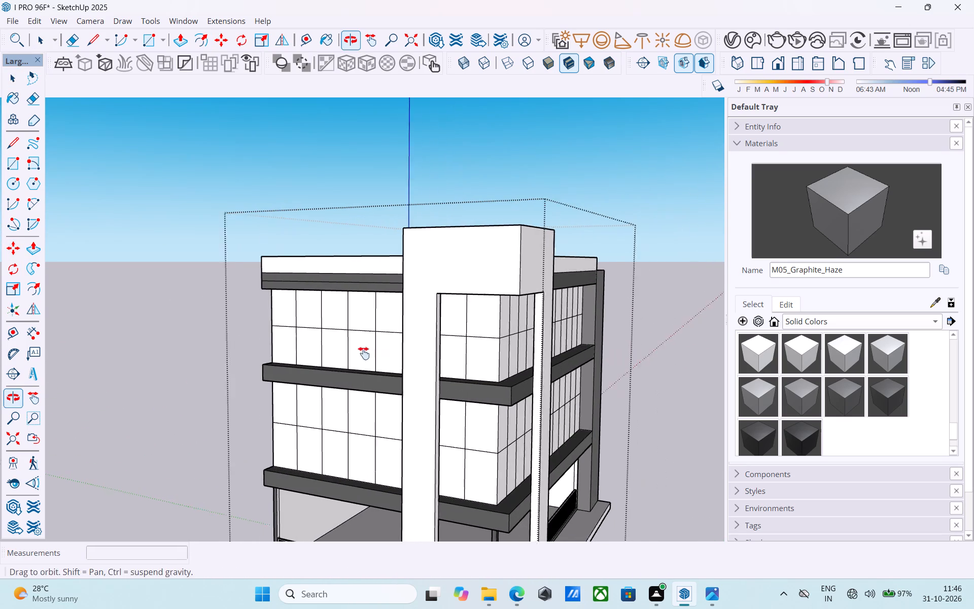
pyautogui.moveTo(364, 353); pyautogui.dragTo(361, 353, button='middle')
pyautogui.click(811, 314)
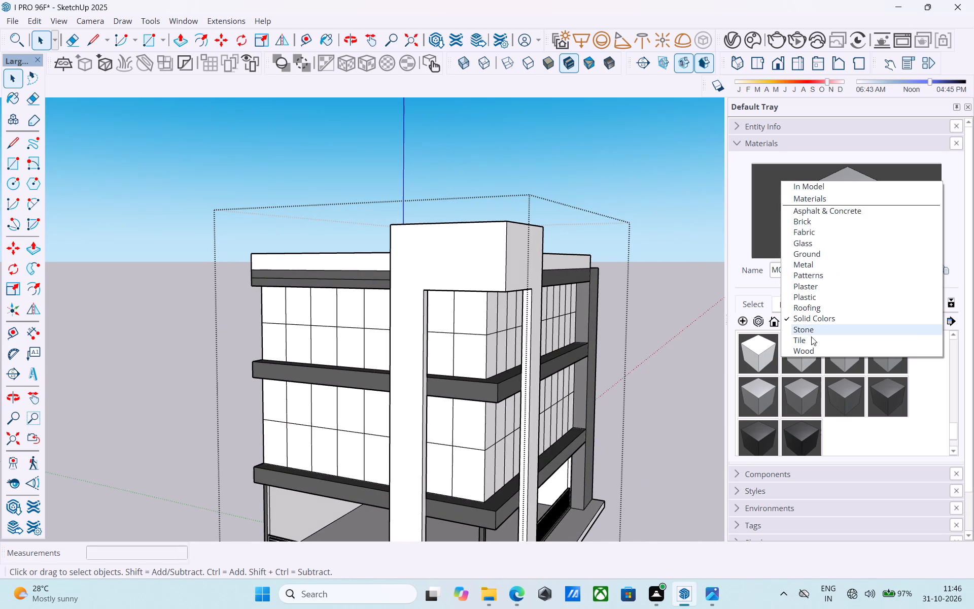
pyautogui.click(809, 243)
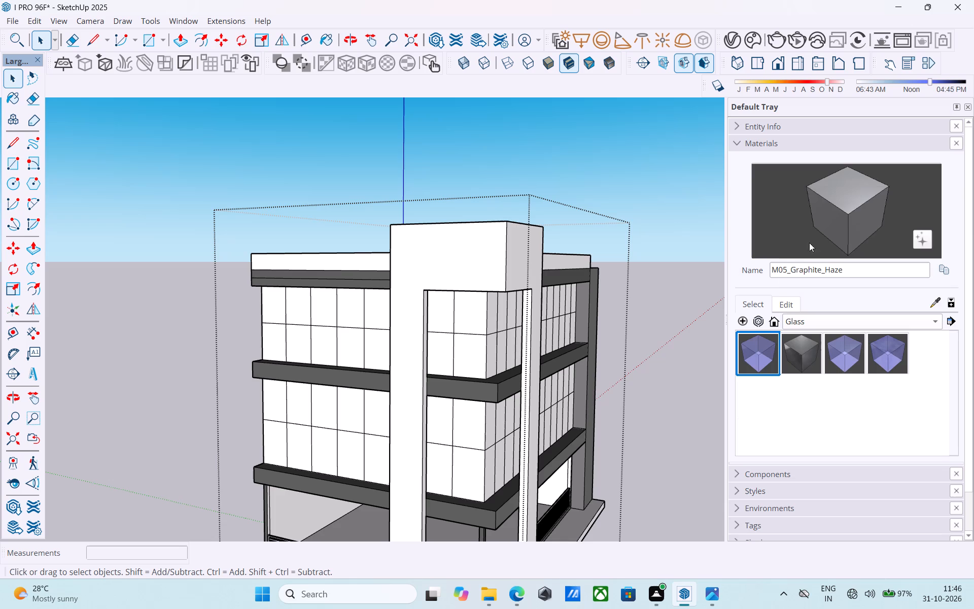
pyautogui.click(757, 352)
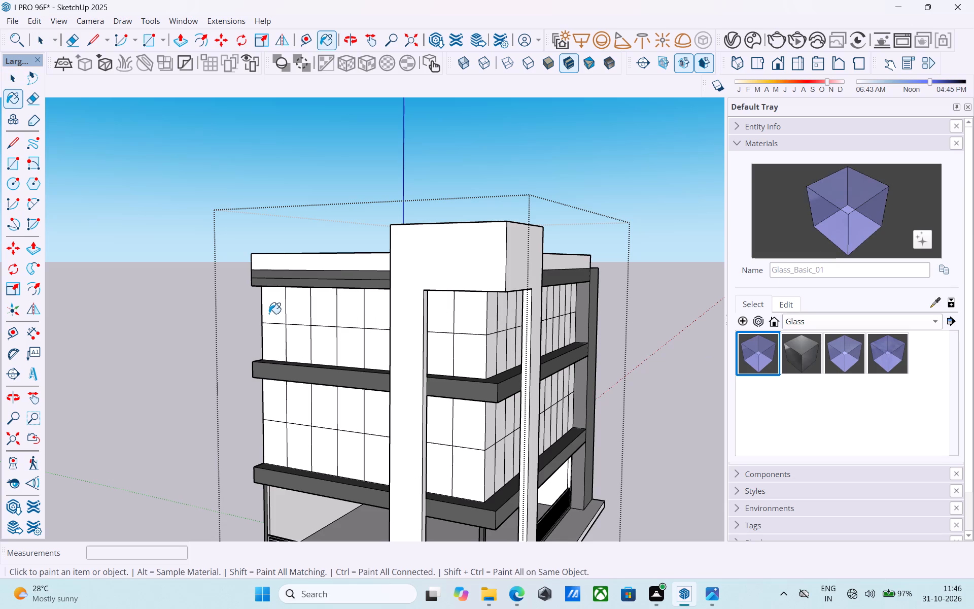
pyautogui.click(269, 314)
pyautogui.click(270, 332)
pyautogui.click(288, 329)
pyautogui.click(302, 308)
pyautogui.click(317, 306)
pyautogui.click(325, 345)
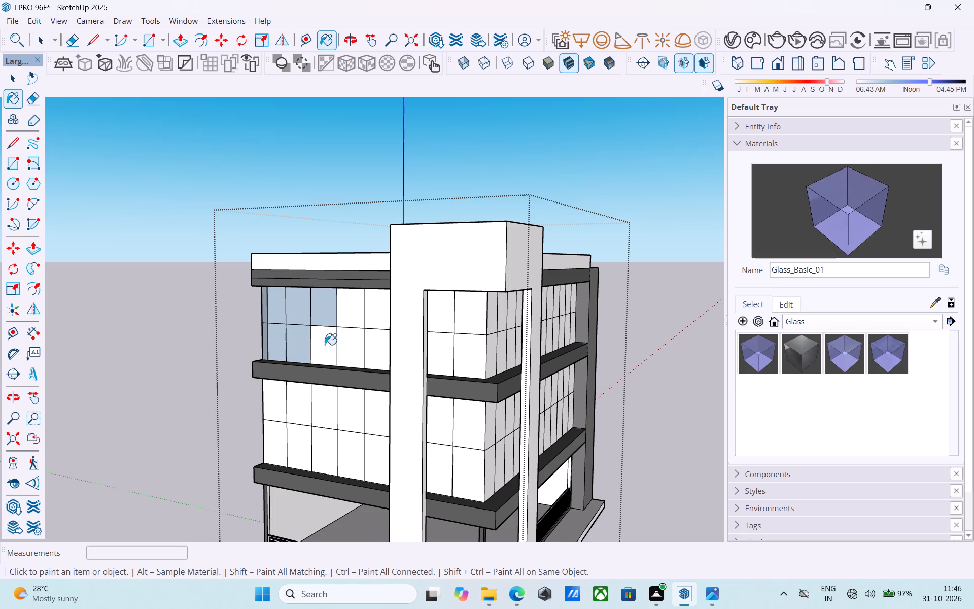
pyautogui.click(341, 338)
pyautogui.click(357, 313)
pyautogui.click(366, 315)
pyautogui.click(371, 331)
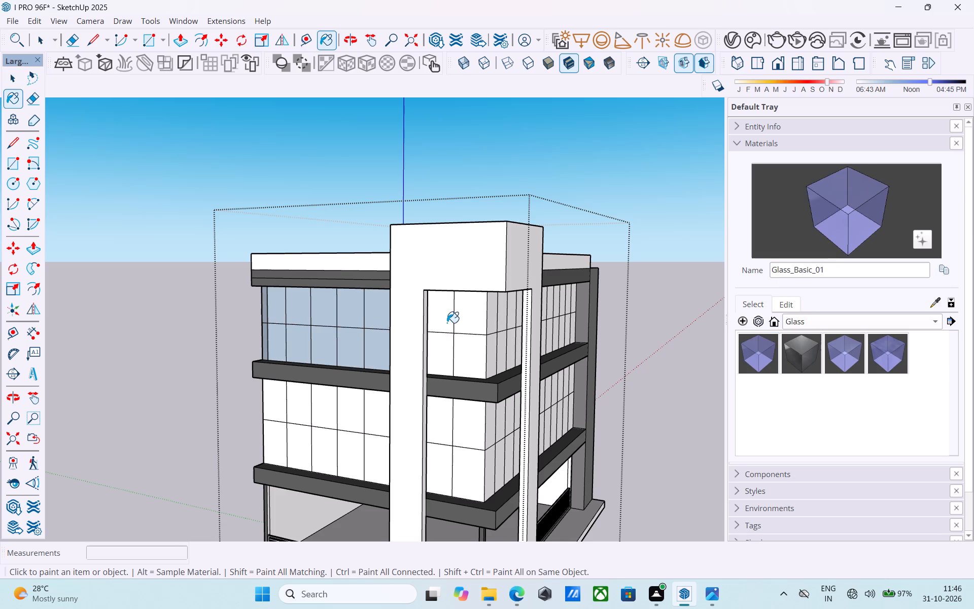
# Paint the top-storey grid panels on both sides of the building corner, within the corner frame opening, with Glass_Basic_01.
pyautogui.click(447, 322)
pyautogui.click(448, 335)
pyautogui.click(456, 347)
pyautogui.click(467, 329)
pyautogui.moveTo(490, 321); pyautogui.dragTo(384, 331, button='middle')
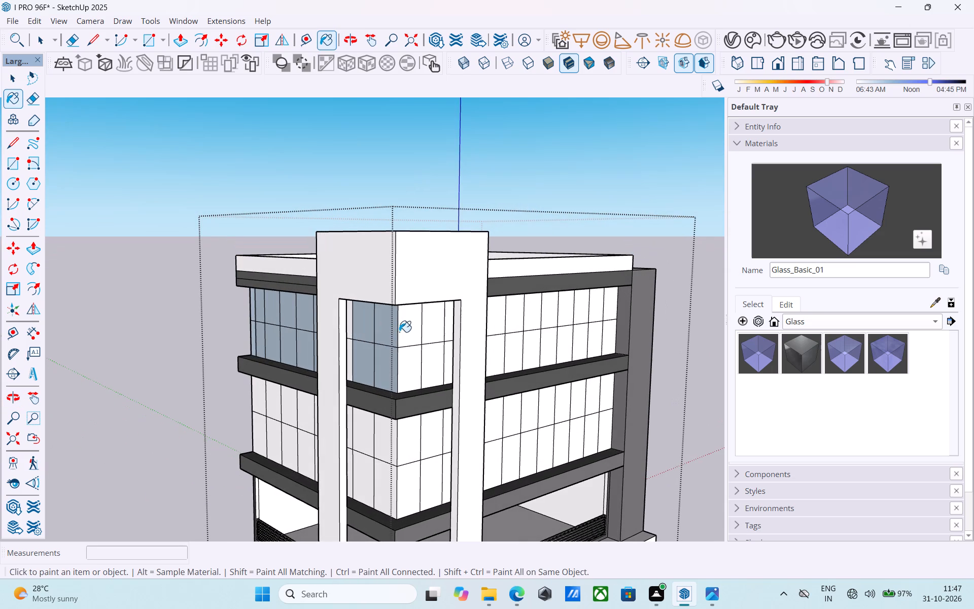
pyautogui.click(399, 332)
pyautogui.click(410, 359)
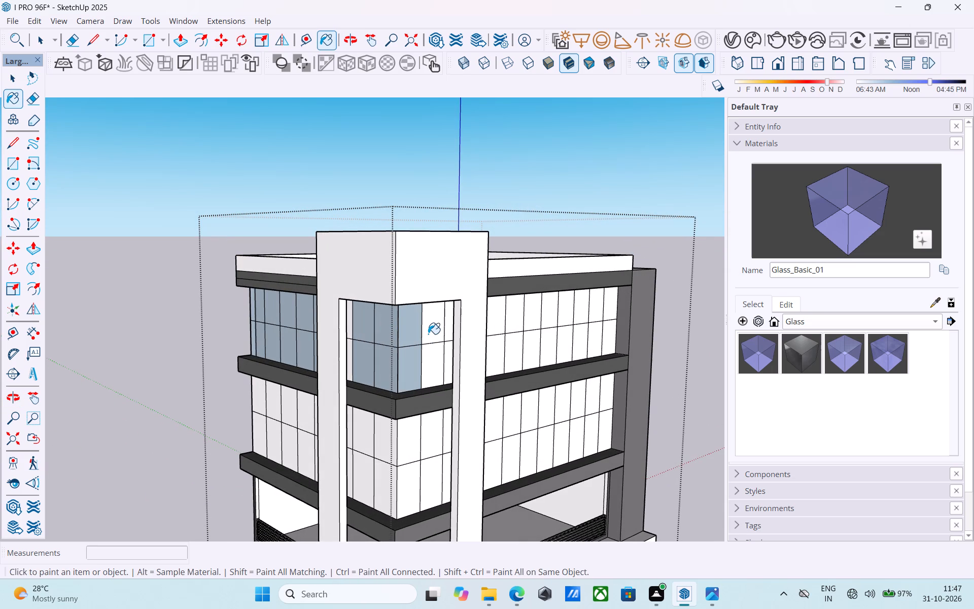
pyautogui.moveTo(472, 361); pyautogui.dragTo(606, 449)
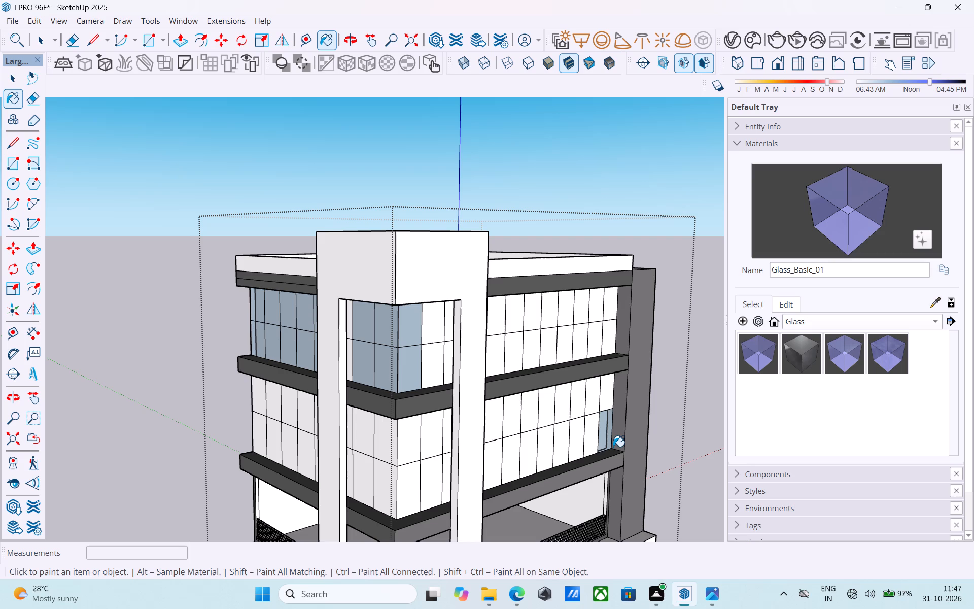
pyautogui.hotkey('ctrl', 'z')
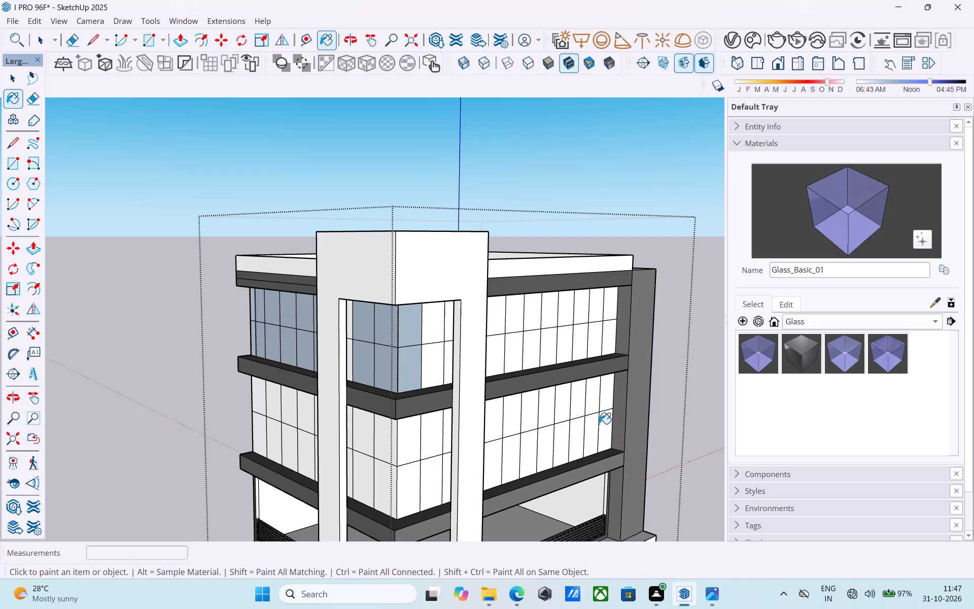
pyautogui.click(436, 332)
pyautogui.scroll(6, 435, 332)
pyautogui.click(431, 375)
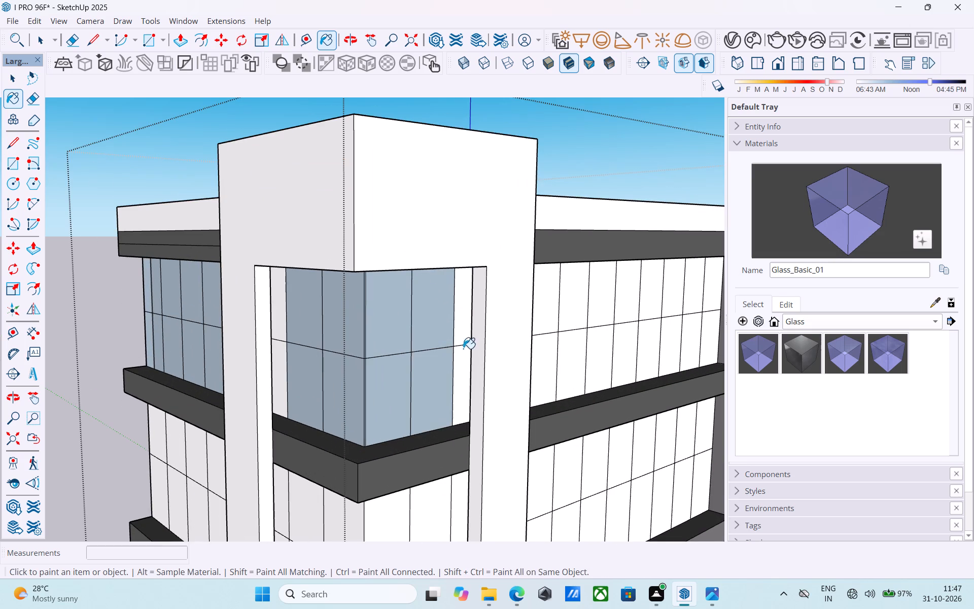
pyautogui.click(462, 331)
pyautogui.click(457, 370)
# Paint the side-wall facade's top-storey grid panels directly beside the corner frame with Glass_Basic_01.
pyautogui.moveTo(502, 349); pyautogui.dragTo(164, 381, button='middle')
pyautogui.scroll(1, 502, 349)
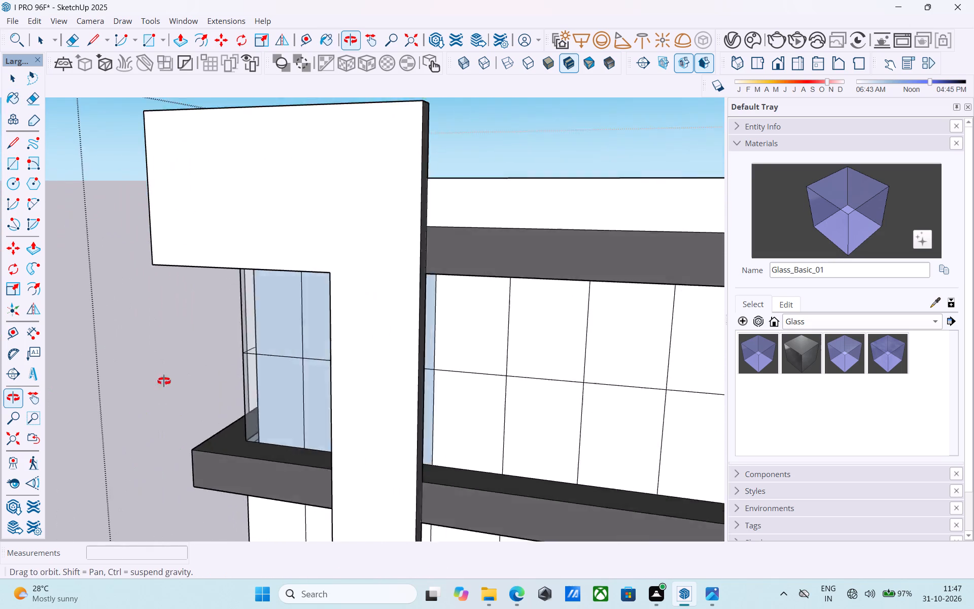
pyautogui.moveTo(164, 381); pyautogui.dragTo(135, 389, button='middle')
pyautogui.click(411, 346)
pyautogui.click(428, 405)
pyautogui.click(468, 426)
pyautogui.click(478, 389)
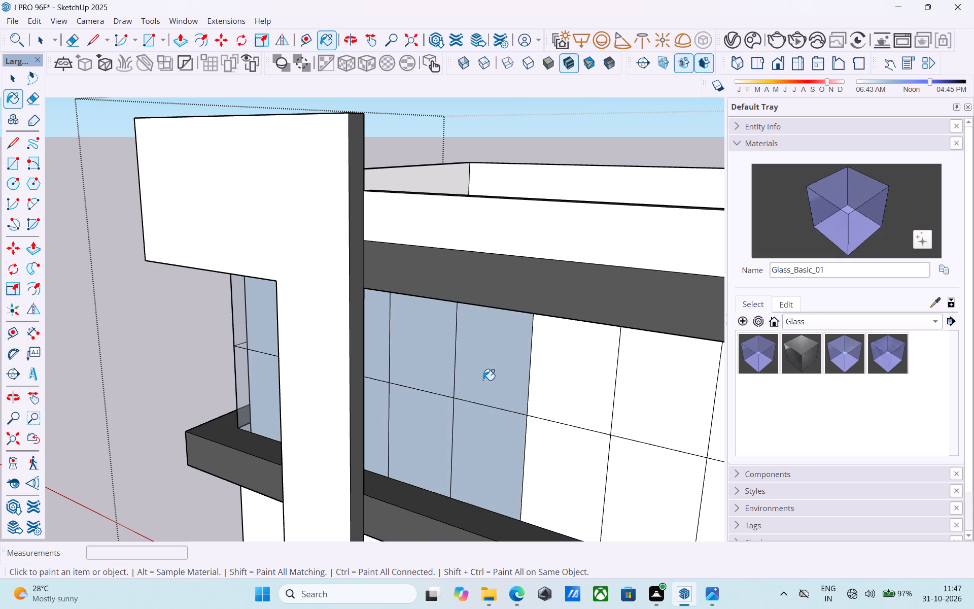
# Paint the remaining top-storey grid panels of the side-wall facade, up to the dark side wall, with Glass_Basic_01.
pyautogui.scroll(-8, 483, 379)
pyautogui.moveTo(402, 347); pyautogui.dragTo(424, 264, button='middle')
pyautogui.scroll(-2, 379, 244)
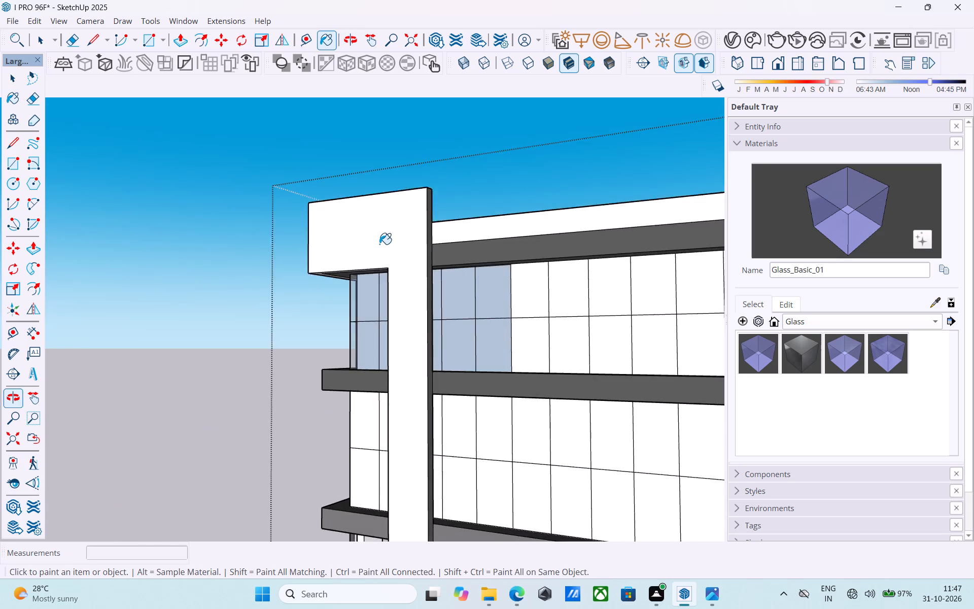
pyautogui.scroll(-3, 379, 244)
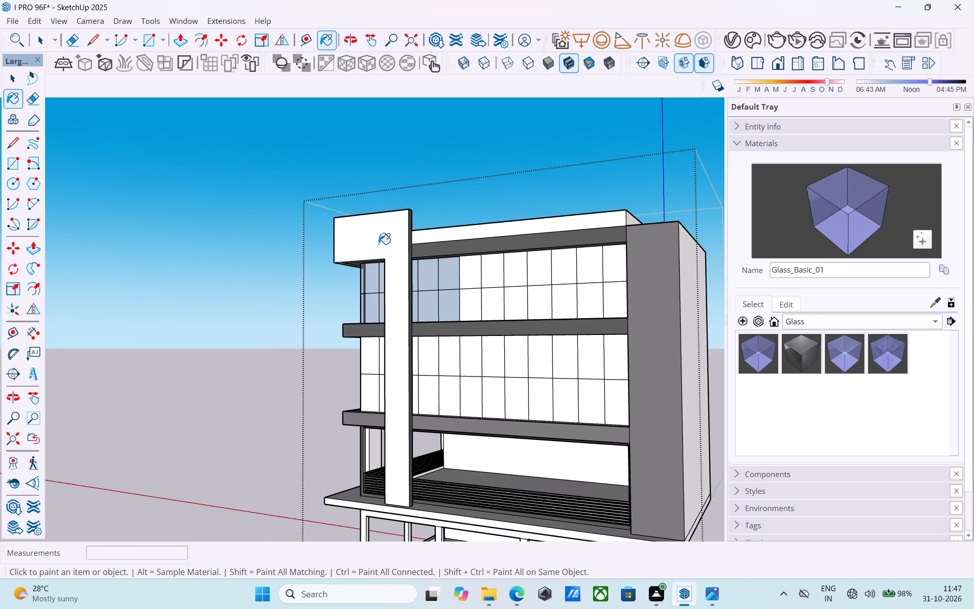
pyautogui.click(473, 282)
pyautogui.click(475, 290)
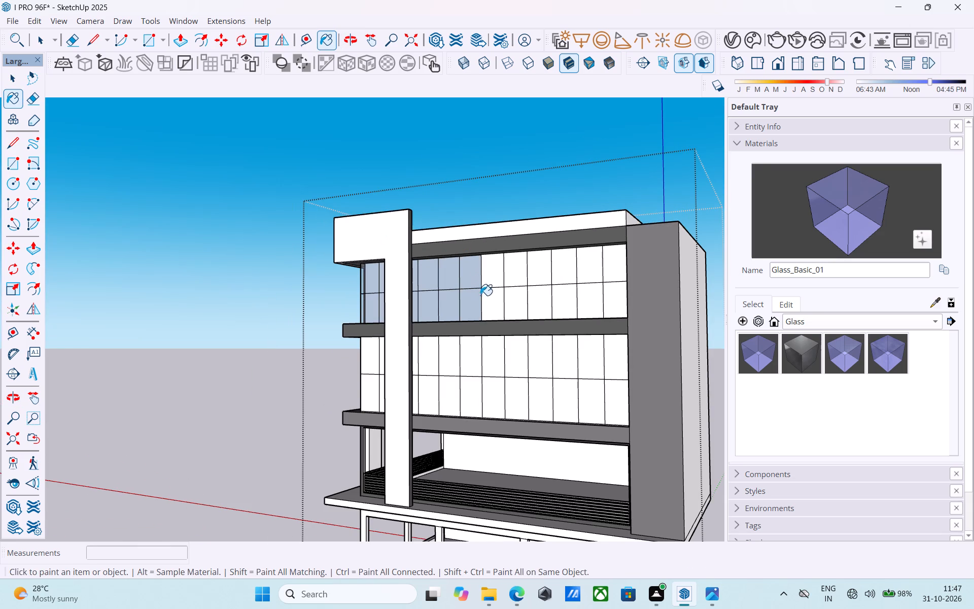
pyautogui.click(486, 298)
pyautogui.click(487, 283)
pyautogui.click(505, 278)
pyautogui.click(512, 300)
pyautogui.click(532, 305)
pyautogui.moveTo(543, 276); pyautogui.dragTo(548, 280)
pyautogui.click(570, 294)
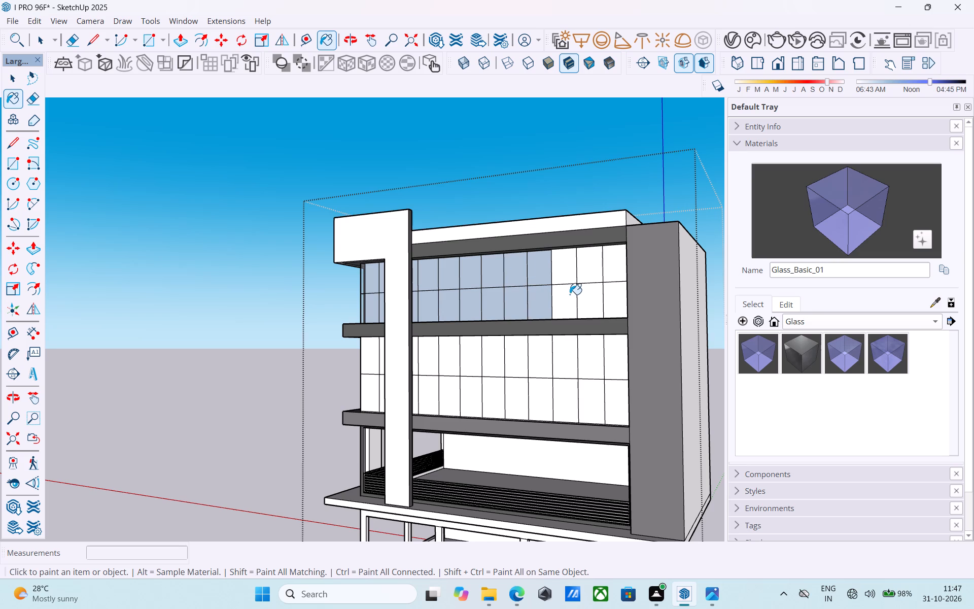
pyautogui.click(575, 275)
pyautogui.click(583, 291)
pyautogui.moveTo(588, 276); pyautogui.dragTo(599, 282)
pyautogui.click(611, 292)
pyautogui.click(614, 270)
# Paint the adjacent facade's grid panels one storey below the top, from its far edge to the corner frame, with Glass_Basic_01.
pyautogui.scroll(-5, 426, 309)
pyautogui.moveTo(415, 309); pyautogui.dragTo(808, 347, button='middle')
pyautogui.scroll(-1, 201, 316)
pyautogui.scroll(12, 277, 342)
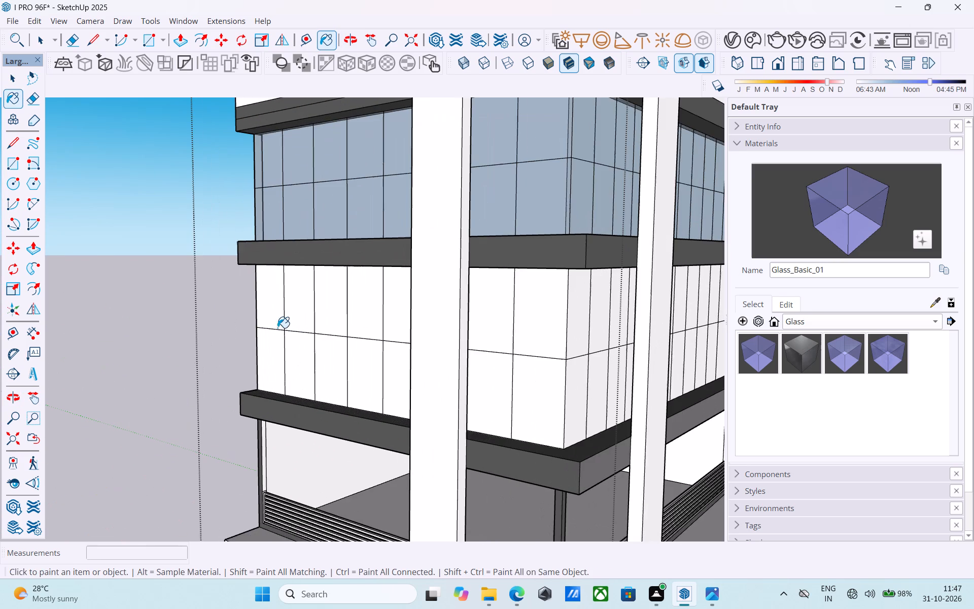
pyautogui.click(277, 328)
pyautogui.click(275, 341)
pyautogui.click(291, 332)
pyautogui.moveTo(290, 330); pyautogui.dragTo(295, 343)
pyautogui.click(295, 343)
pyautogui.click(296, 334)
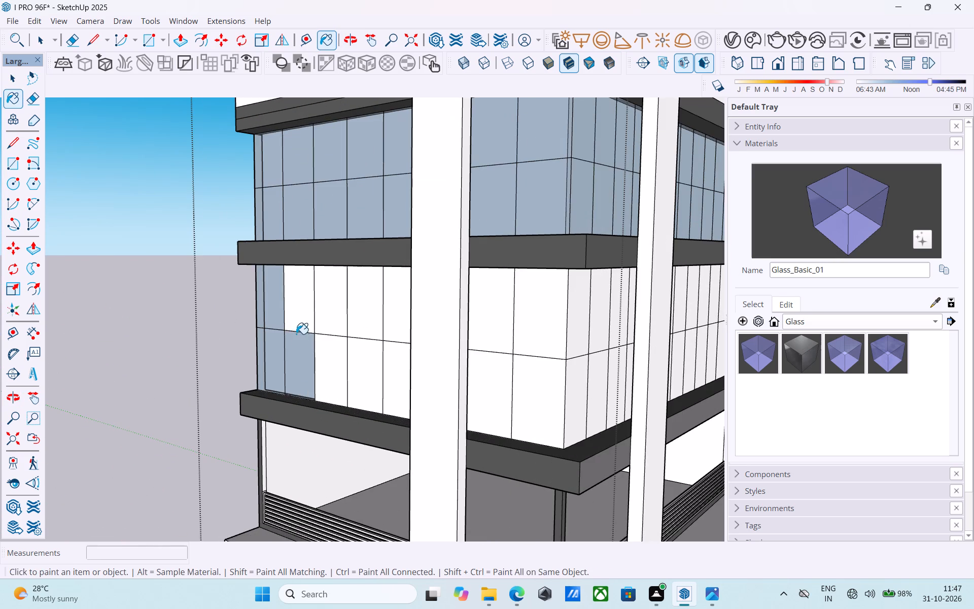
pyautogui.click(306, 322)
pyautogui.click(322, 322)
pyautogui.click(343, 358)
pyautogui.click(357, 343)
pyautogui.click(359, 323)
pyautogui.click(394, 325)
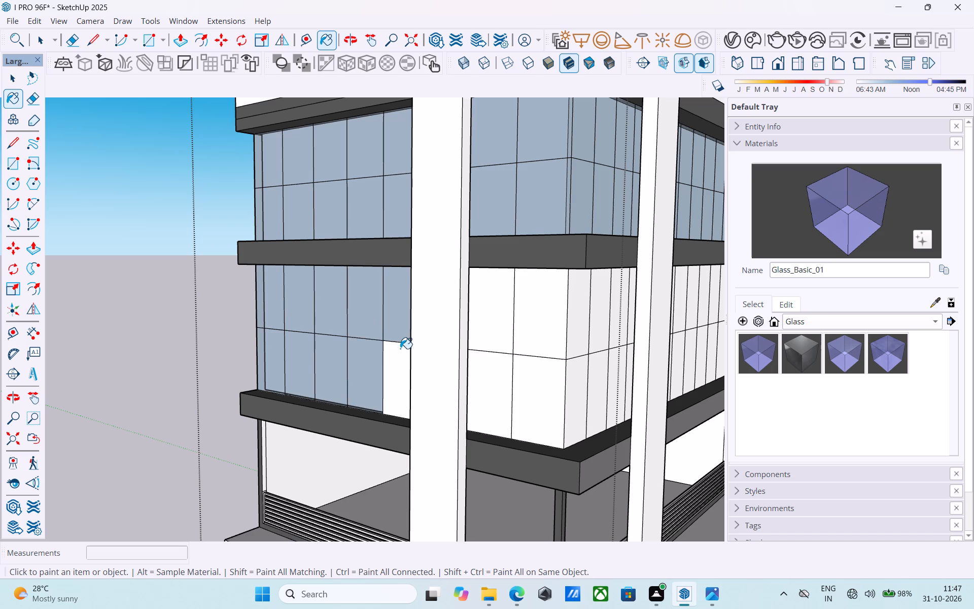
pyautogui.click(400, 349)
# Paint the lower gridded storey's panels on both sides of the building corner, within the corner frame opening, with Glass_Basic_01.
pyautogui.scroll(-1, 367, 356)
pyautogui.moveTo(360, 355); pyautogui.dragTo(264, 367, button='middle')
pyautogui.scroll(2, 292, 371)
pyautogui.click(221, 385)
pyautogui.click(228, 366)
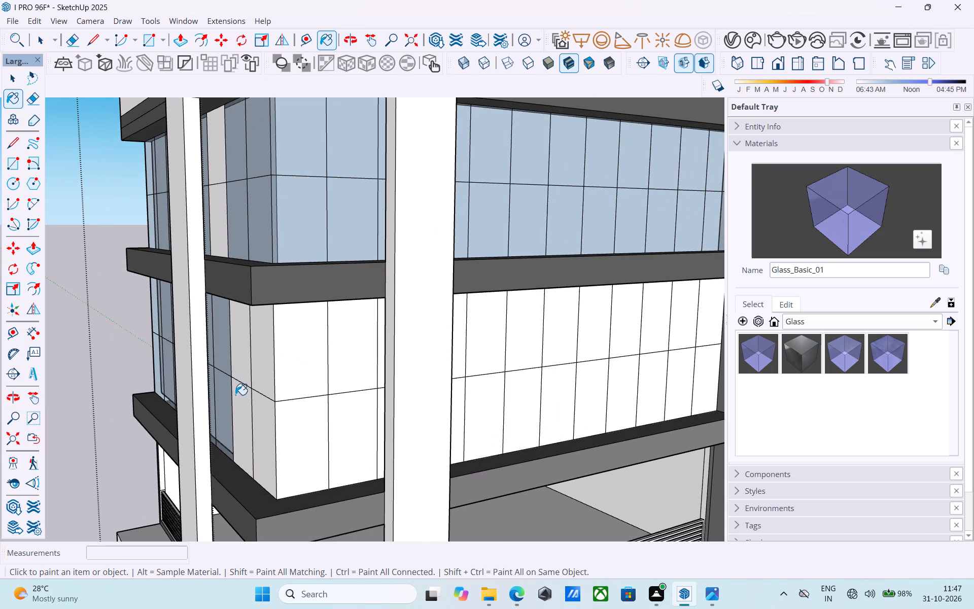
pyautogui.click(239, 398)
pyautogui.click(239, 374)
pyautogui.click(269, 408)
pyautogui.click(263, 381)
pyautogui.click(287, 382)
pyautogui.click(296, 412)
pyautogui.click(335, 399)
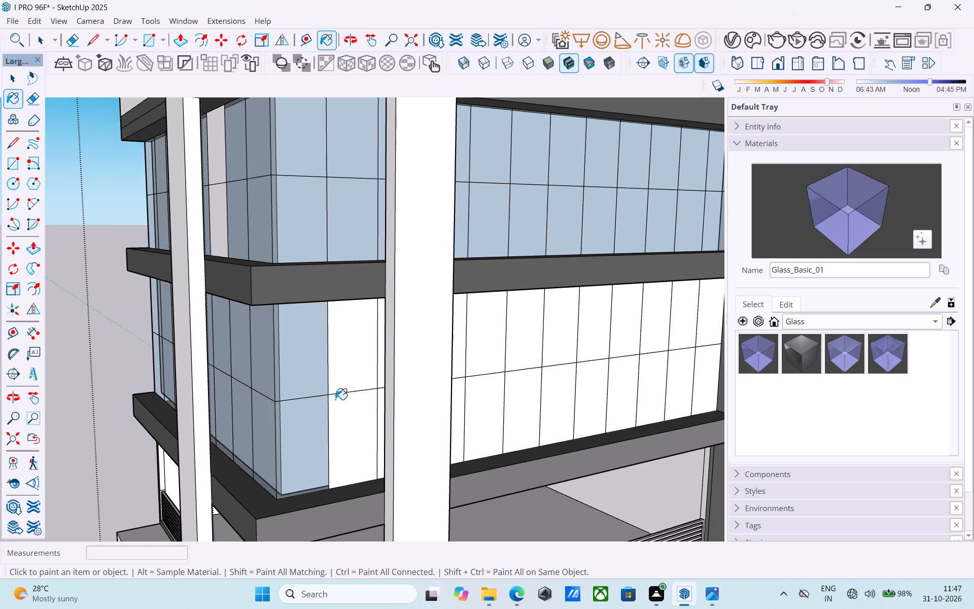
pyautogui.click(335, 379)
# Paint the side-wall facade's lower grid panels nearest the corner frame, in both rows, with Glass_Basic_01.
pyautogui.moveTo(329, 381); pyautogui.dragTo(16, 389, button='middle')
pyautogui.scroll(1, 32, 389)
pyautogui.scroll(3, 430, 401)
pyautogui.click(399, 382)
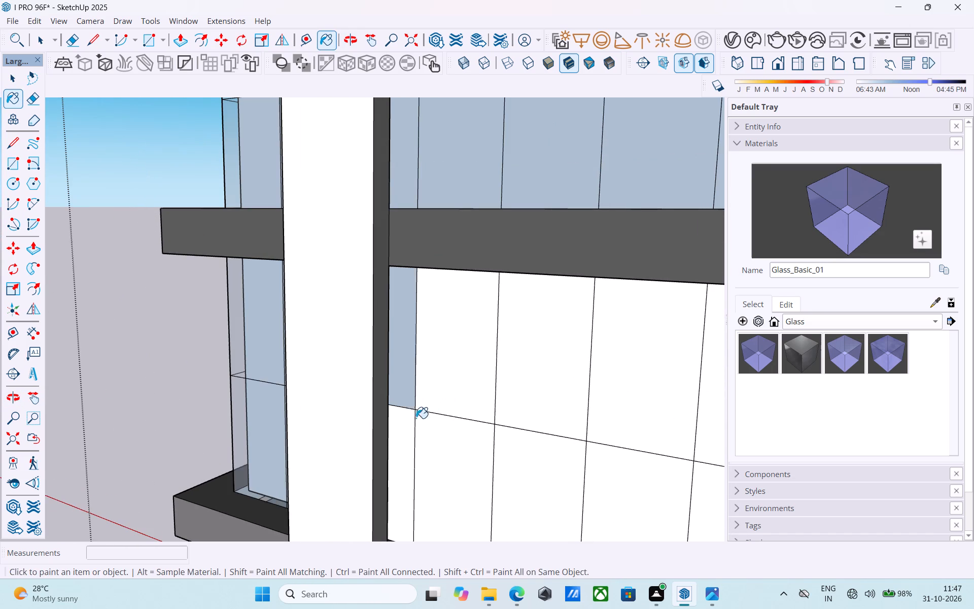
pyautogui.click(404, 421)
pyautogui.moveTo(457, 433); pyautogui.dragTo(455, 424)
pyautogui.click(448, 383)
pyautogui.click(493, 399)
pyautogui.click(529, 435)
pyautogui.scroll(-5, 272, 383)
pyautogui.scroll(3, 477, 404)
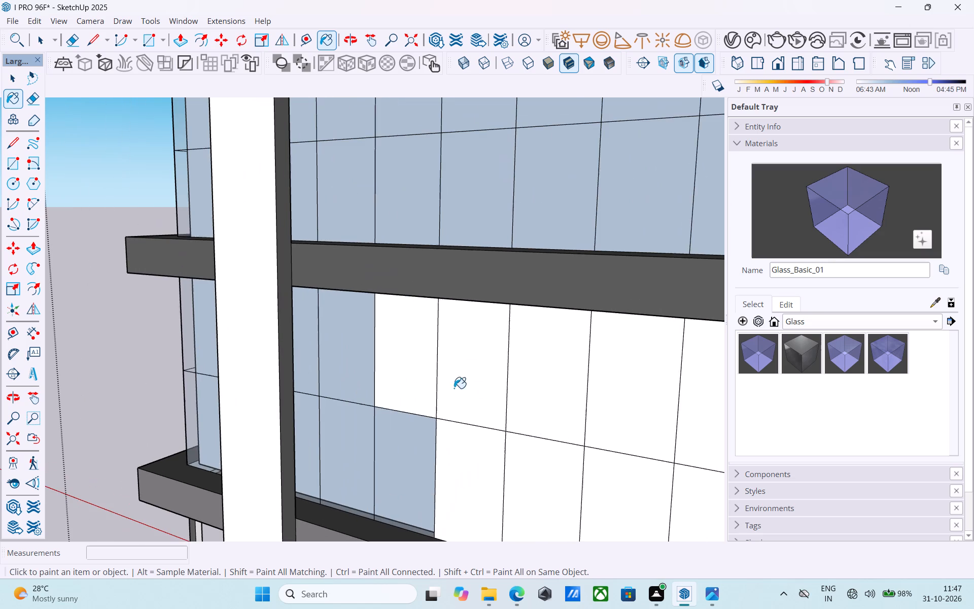
pyautogui.click(415, 376)
pyautogui.click(468, 383)
pyautogui.click(533, 374)
pyautogui.click(476, 458)
pyautogui.click(562, 464)
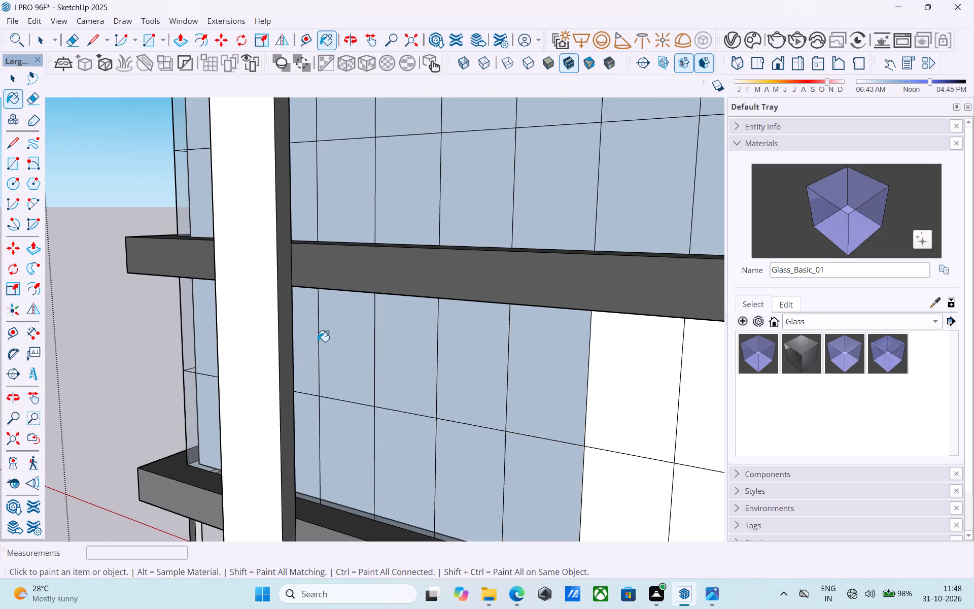
# Paint the remaining lower grid panels of the side-wall facade, up to the dark side wall, with Glass_Basic_01.
pyautogui.scroll(-9, 284, 313)
pyautogui.scroll(4, 387, 360)
pyautogui.click(419, 351)
pyautogui.click(480, 363)
pyautogui.click(448, 414)
pyautogui.click(431, 409)
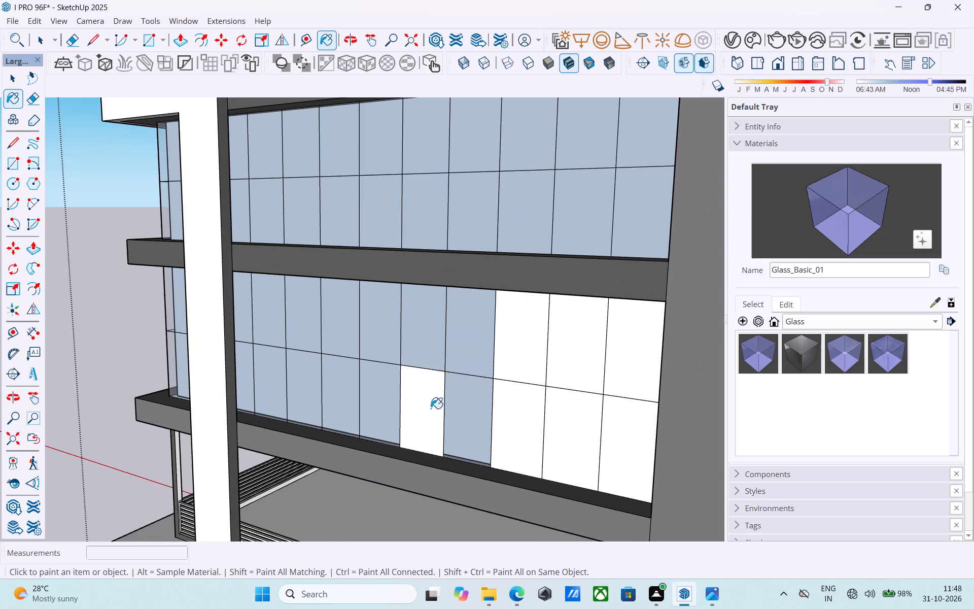
pyautogui.click(504, 363)
pyautogui.click(506, 404)
pyautogui.click(542, 408)
pyautogui.click(567, 408)
pyautogui.click(564, 374)
pyautogui.moveTo(597, 375); pyautogui.dragTo(602, 368)
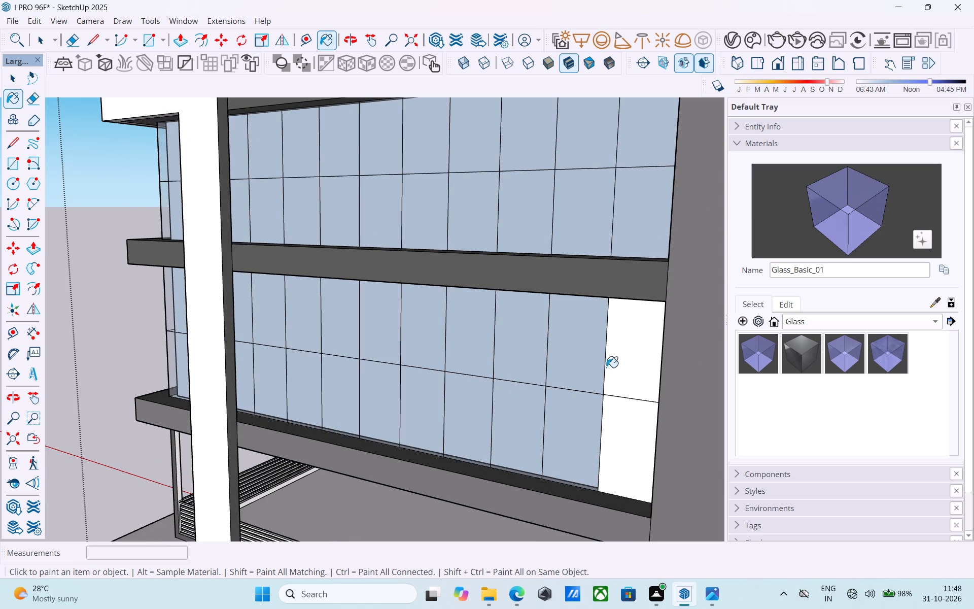
pyautogui.click(631, 363)
pyautogui.click(633, 414)
# Paint the two missed white top-storey panels on the adjacent facade, behind the corner frame's post, with Glass_Basic_01.
pyautogui.scroll(-5, 499, 376)
pyautogui.moveTo(477, 374); pyautogui.dragTo(776, 374, button='middle')
pyautogui.scroll(-4, 726, 346)
pyautogui.moveTo(564, 342); pyautogui.dragTo(657, 354, button='middle')
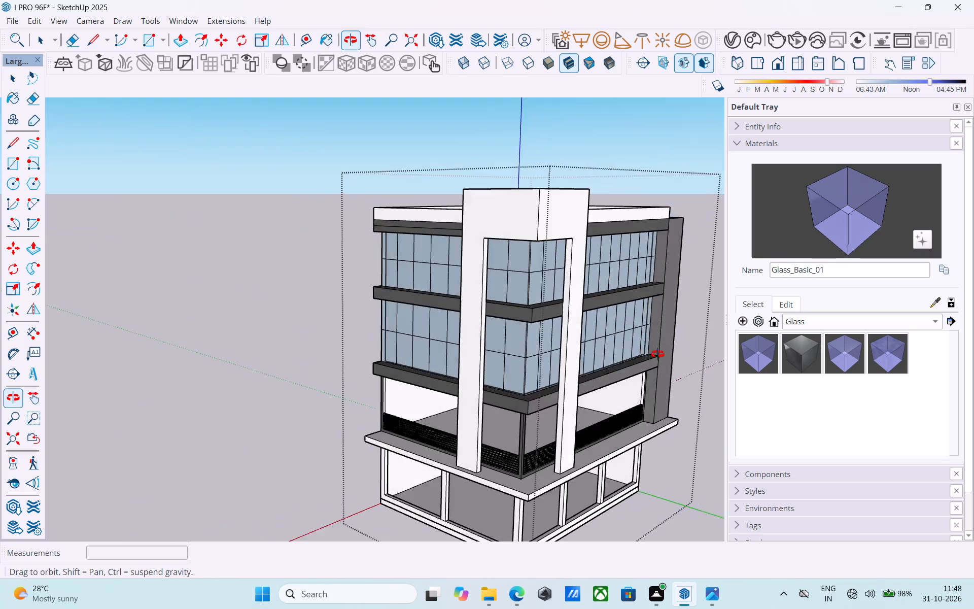
pyautogui.moveTo(657, 354); pyautogui.dragTo(662, 356, button='middle')
pyautogui.moveTo(551, 291); pyautogui.dragTo(364, 280, button='middle')
pyautogui.scroll(12, 200, 257)
pyautogui.moveTo(262, 270); pyautogui.dragTo(314, 280, button='middle')
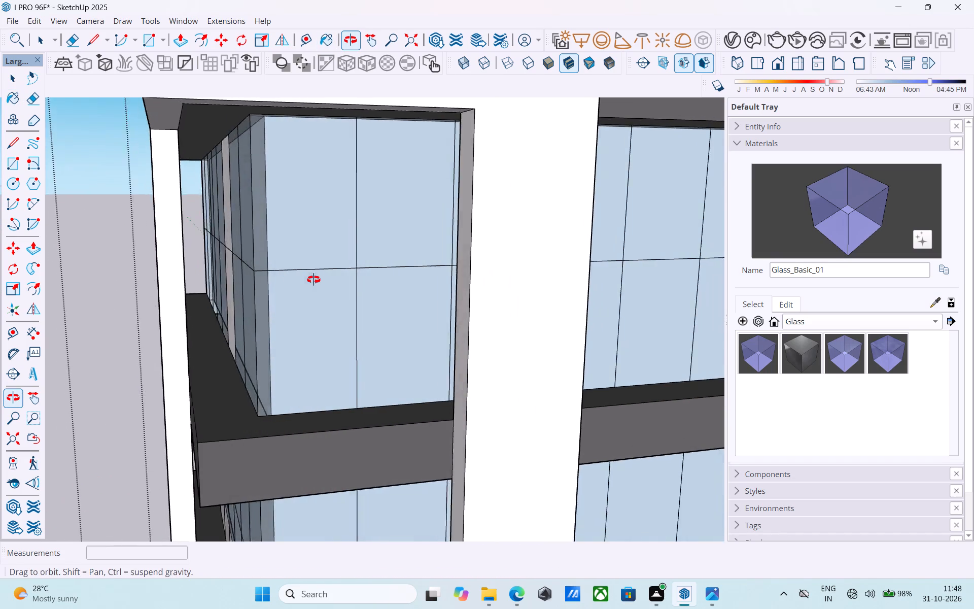
pyautogui.moveTo(314, 280); pyautogui.dragTo(336, 278, button='middle')
pyautogui.scroll(1, 328, 280)
pyautogui.click(189, 266)
pyautogui.click(186, 223)
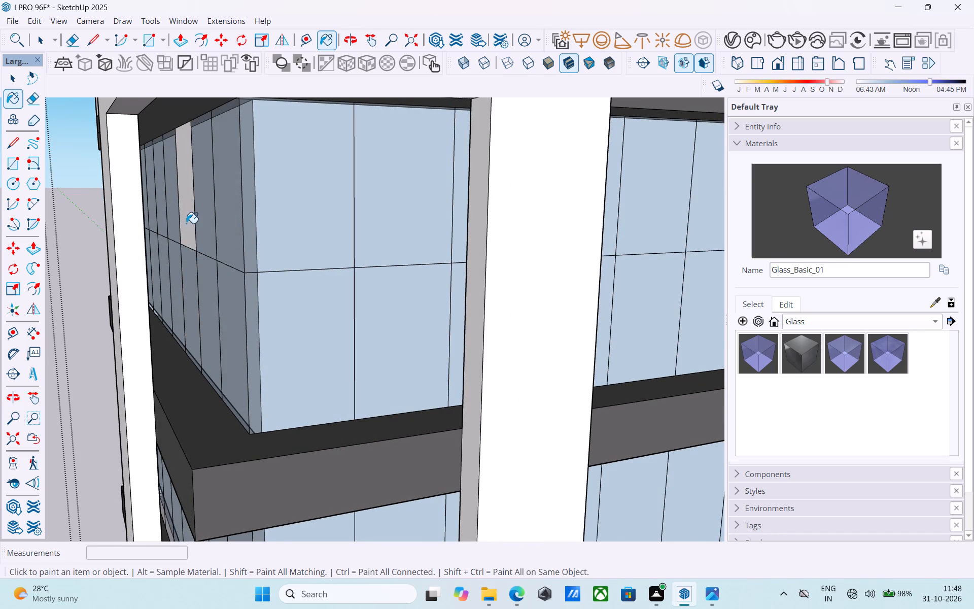
pyautogui.scroll(-5, 193, 221)
pyautogui.moveTo(194, 222); pyautogui.dragTo(337, 211, button='middle')
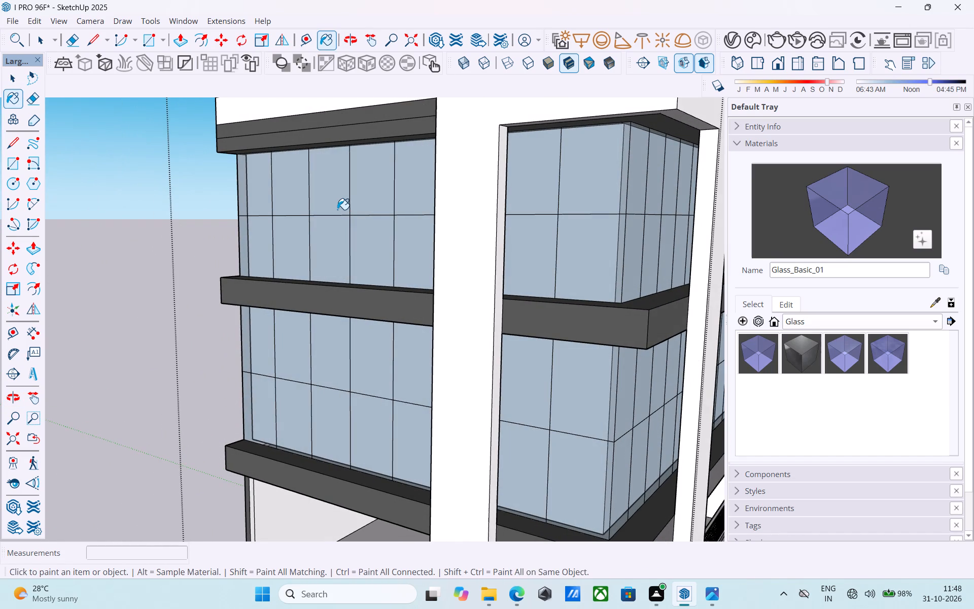
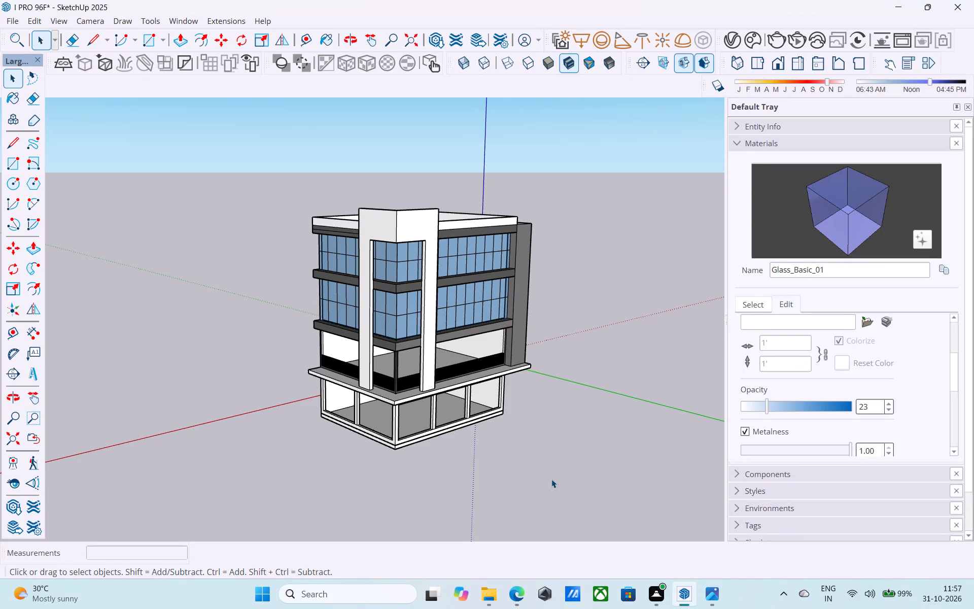
# Examine the glazed upper storeys and dark ledges of the whole building from around its corner frame.
pyautogui.scroll(-7, 551, 479)
pyautogui.moveTo(542, 472); pyautogui.dragTo(505, 447, button='middle')
pyautogui.scroll(5, 529, 398)
pyautogui.moveTo(505, 410); pyautogui.dragTo(510, 396, button='middle')
pyautogui.scroll(1, 510, 396)
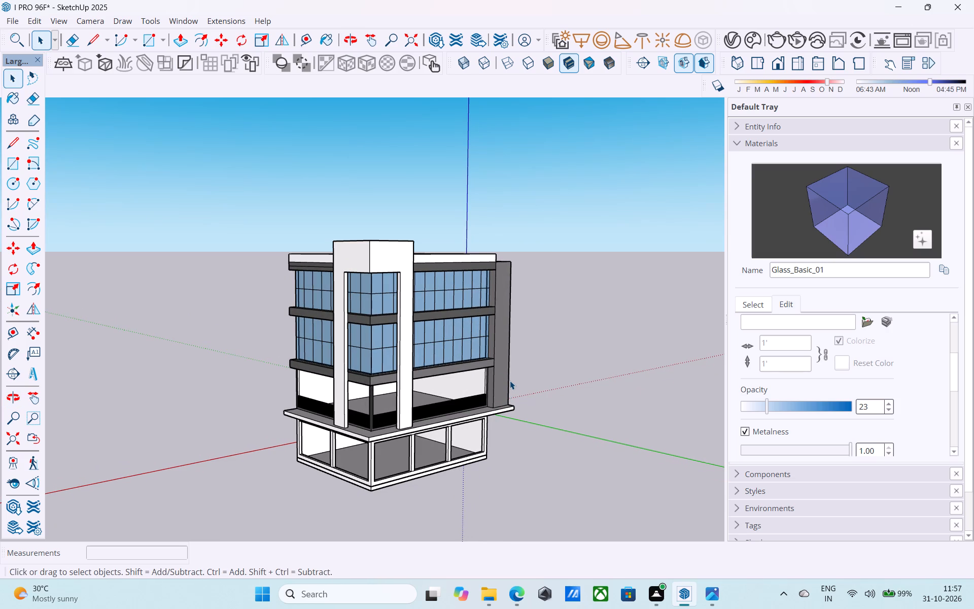
pyautogui.scroll(-2, 512, 375)
pyautogui.moveTo(517, 326); pyautogui.dragTo(546, 307, button='middle')
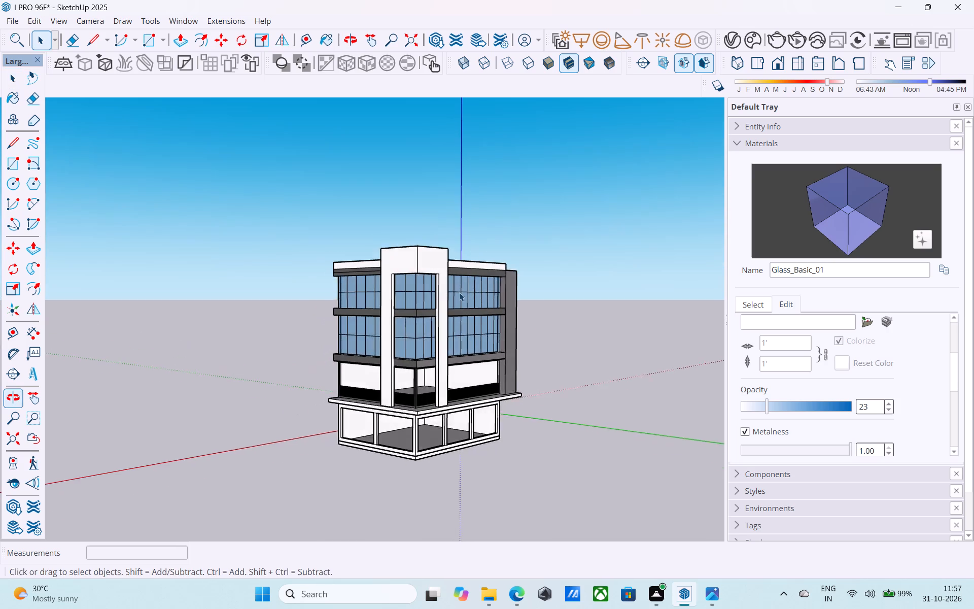
pyautogui.scroll(3, 458, 292)
pyautogui.moveTo(413, 307); pyautogui.dragTo(404, 303, button='middle')
pyautogui.scroll(-4, 496, 281)
pyautogui.moveTo(498, 280); pyautogui.dragTo(412, 306, button='middle')
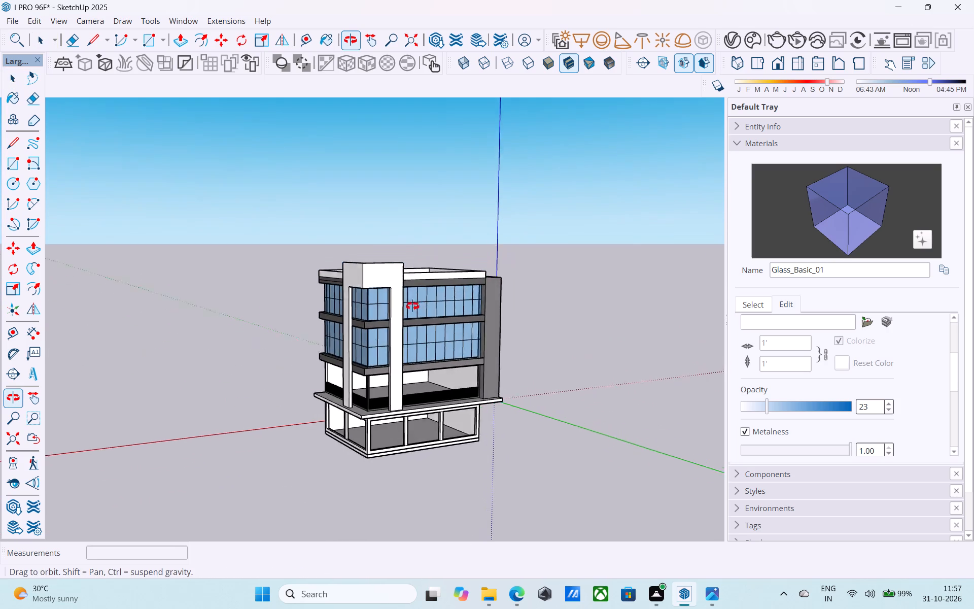
pyautogui.moveTo(412, 306); pyautogui.dragTo(462, 324, button='middle')
# Copy the white parapet's vertical end edge beside the dark side wall 14' along the facade towards the corner frame.
pyautogui.scroll(13, 472, 280)
pyautogui.moveTo(506, 327); pyautogui.dragTo(585, 346, button='middle')
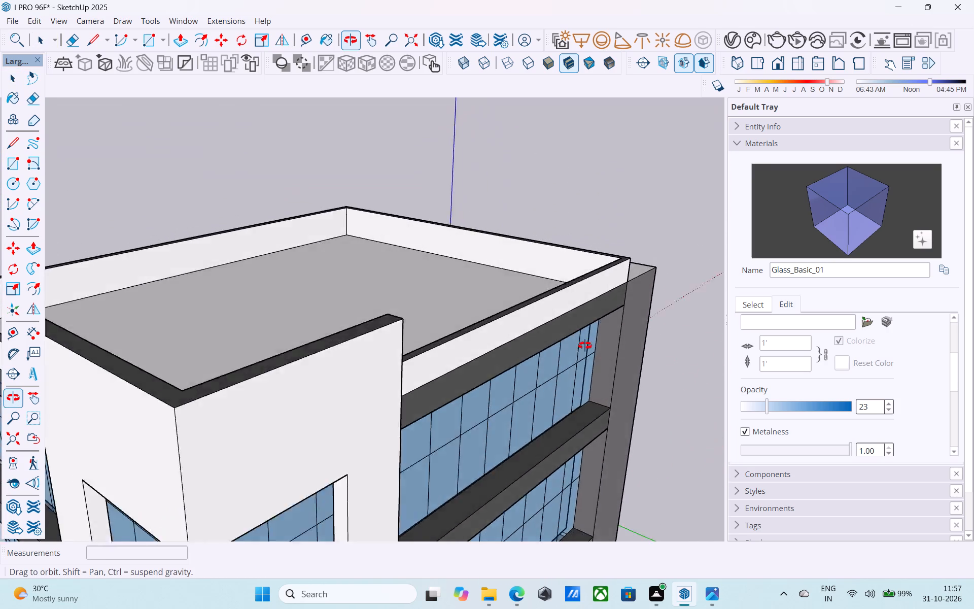
pyautogui.moveTo(585, 346); pyautogui.dragTo(599, 354, button='middle')
pyautogui.scroll(4, 595, 346)
pyautogui.keyDown('shift'); pyautogui.moveTo(567, 302); pyautogui.dragTo(556, 283, button='middle'); pyautogui.keyUp('shift')
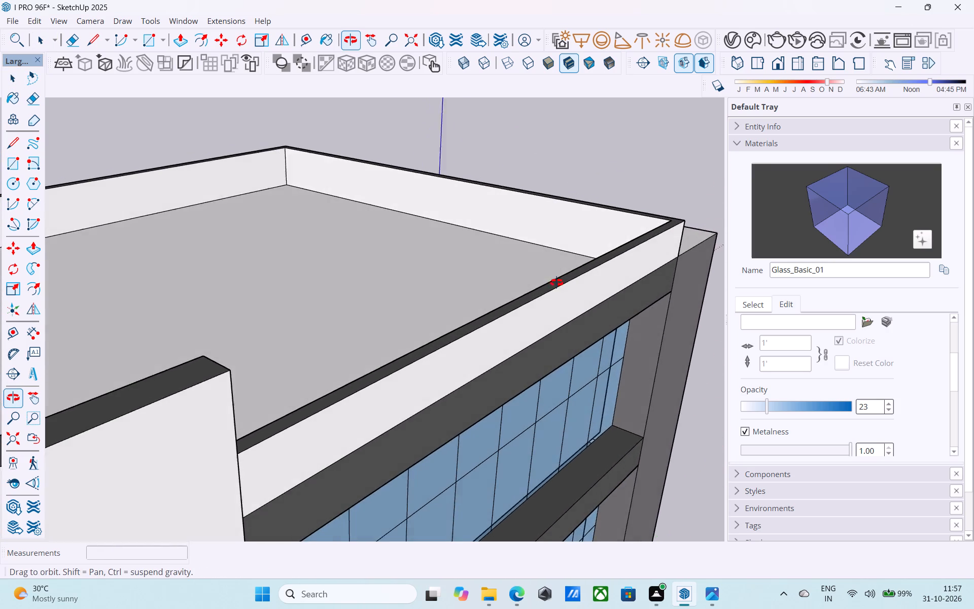
pyautogui.keyDown('shift'); pyautogui.moveTo(556, 283); pyautogui.dragTo(550, 283, button='middle'); pyautogui.keyUp('shift')
pyautogui.keyDown('shift'); pyautogui.moveTo(559, 302); pyautogui.dragTo(360, 283, button='middle'); pyautogui.keyUp('shift')
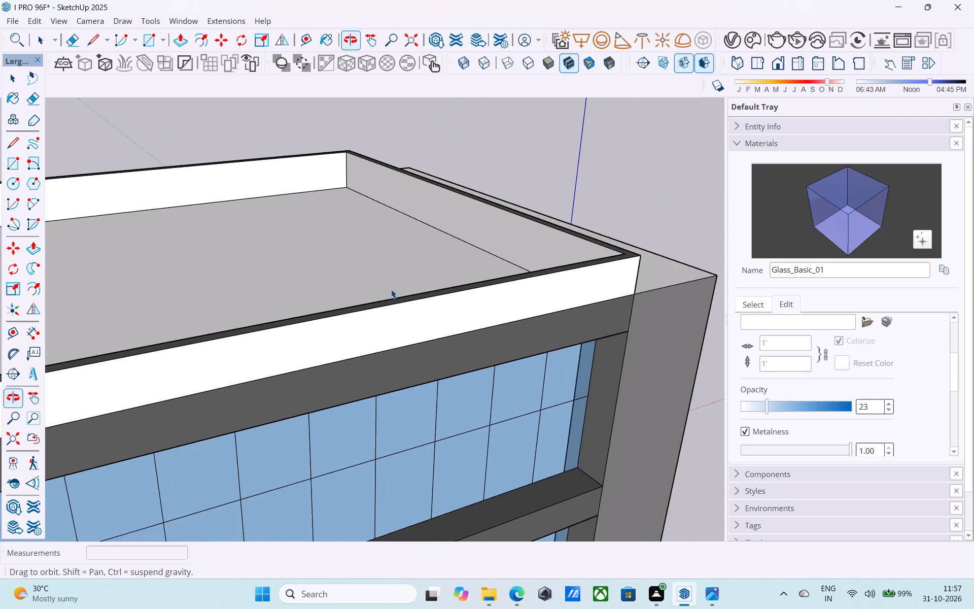
pyautogui.moveTo(330, 288); pyautogui.dragTo(287, 286, button='middle')
pyautogui.scroll(3, 497, 317)
pyautogui.tripleClick(592, 280)
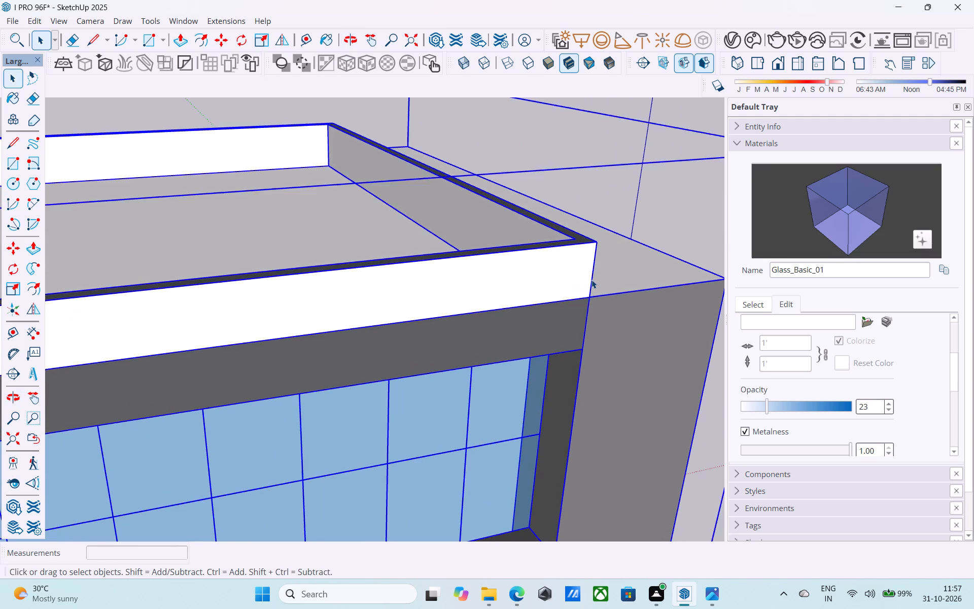
pyautogui.click(595, 278)
pyautogui.click(593, 280)
pyautogui.keyDown('shift'); pyautogui.moveTo(595, 287); pyautogui.dragTo(622, 267, button='middle'); pyautogui.keyUp('shift')
pyautogui.click(606, 269)
pyautogui.click(621, 265)
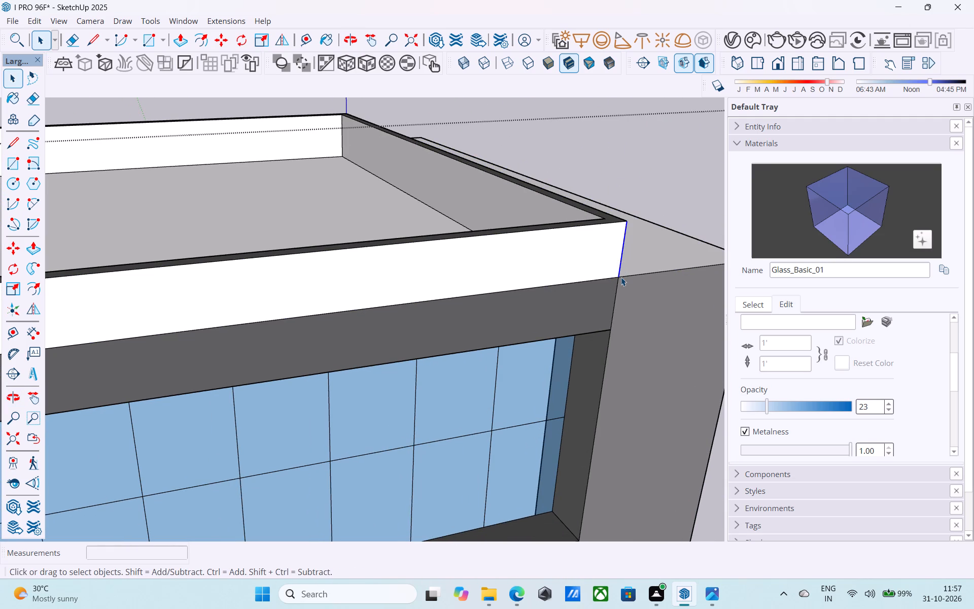
pyautogui.press('m')
pyautogui.click(621, 277)
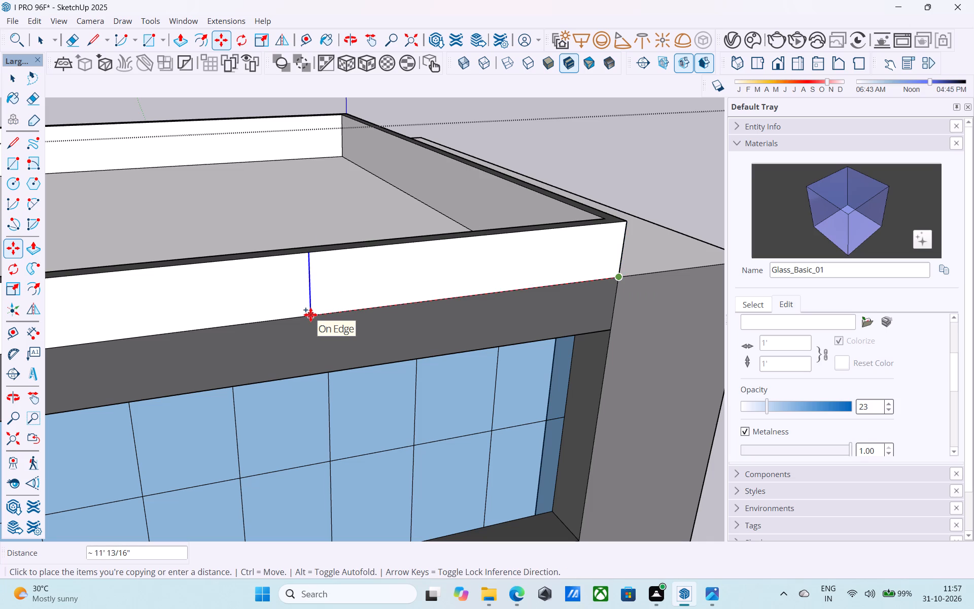
pyautogui.write("14'")
pyautogui.press('Return')
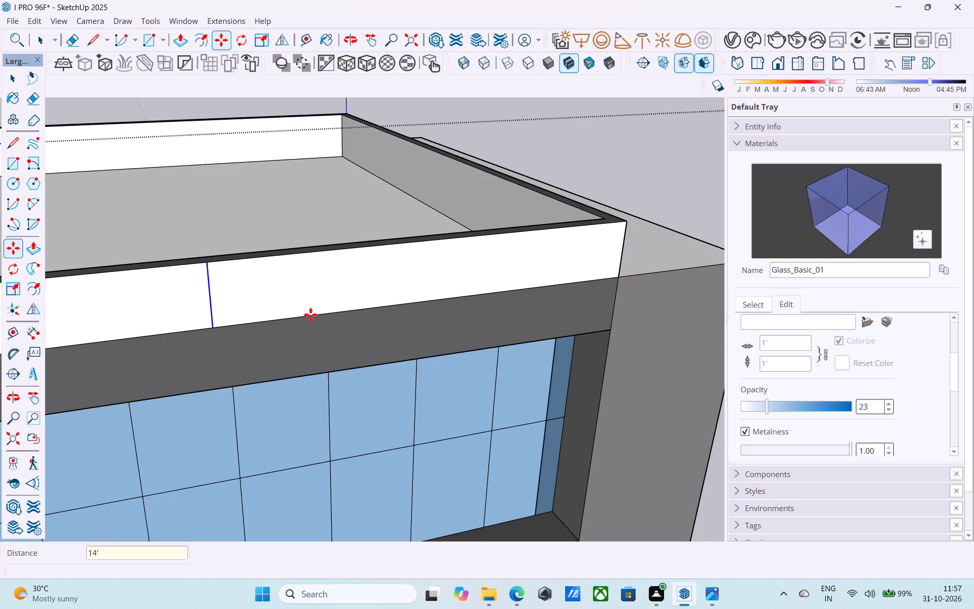
# Extrude the 14' parapet section beside the dark side wall outward, trying 4" first and settling on 6".
pyautogui.scroll(-15, 310, 315)
pyautogui.moveTo(306, 314); pyautogui.dragTo(324, 314, button='middle')
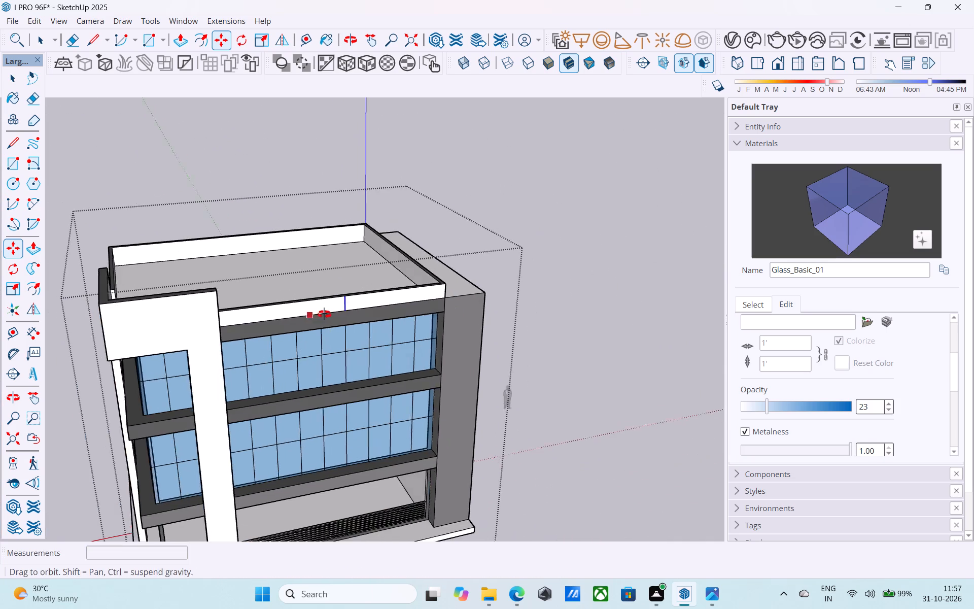
pyautogui.moveTo(324, 314); pyautogui.dragTo(350, 315, button='middle')
pyautogui.scroll(5, 358, 311)
pyautogui.scroll(3, 405, 311)
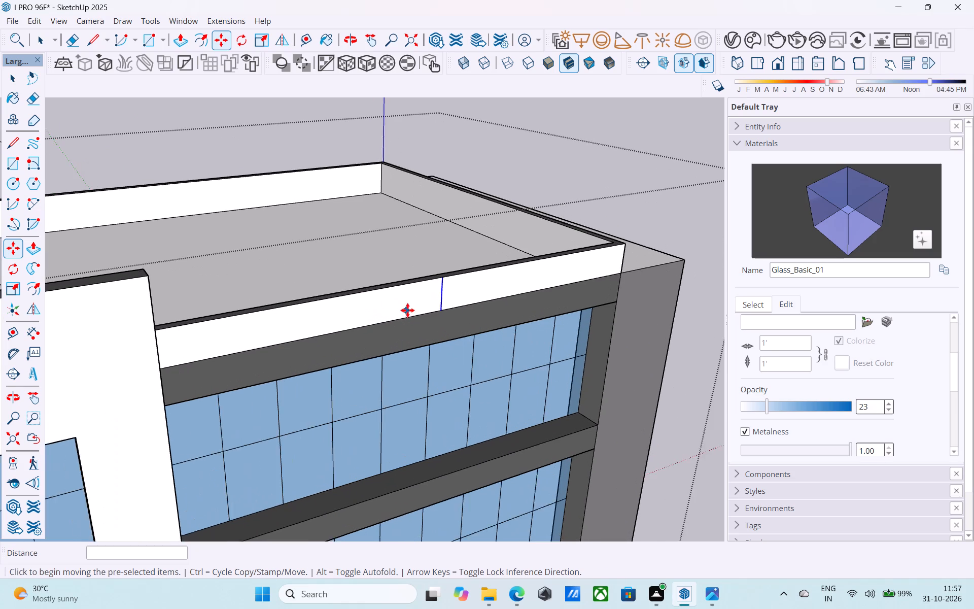
pyautogui.scroll(1, 407, 310)
pyautogui.press('space')
pyautogui.click(508, 281)
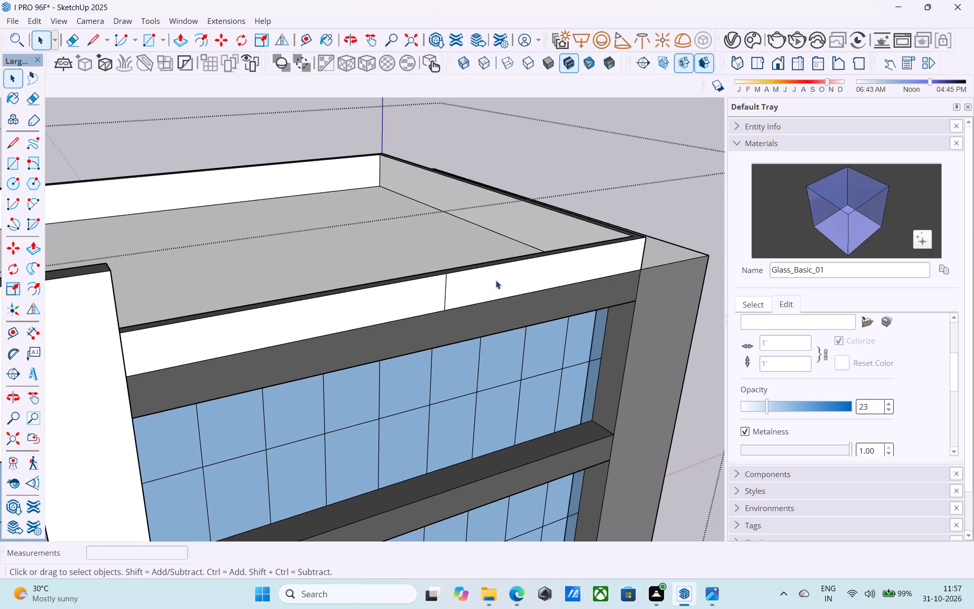
pyautogui.click(488, 269)
pyautogui.press('p')
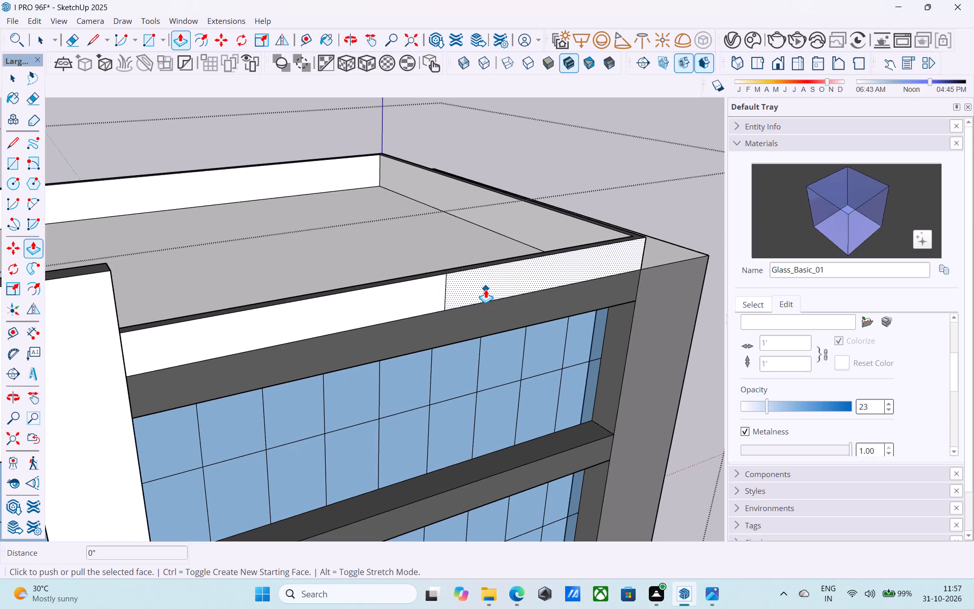
pyautogui.click(485, 289)
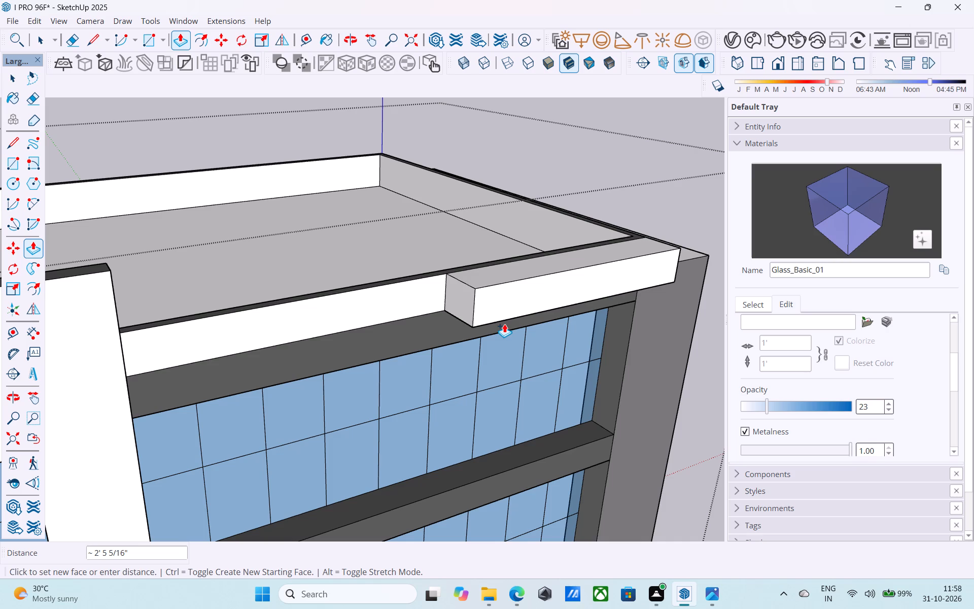
pyautogui.write('4"')
pyautogui.press('Return')
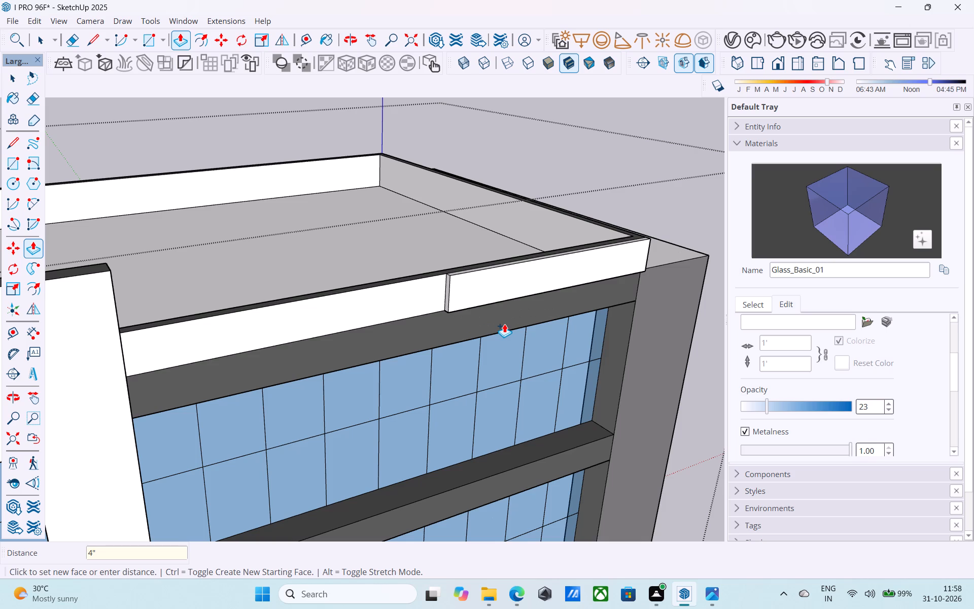
pyautogui.write('6"')
pyautogui.press('Return')
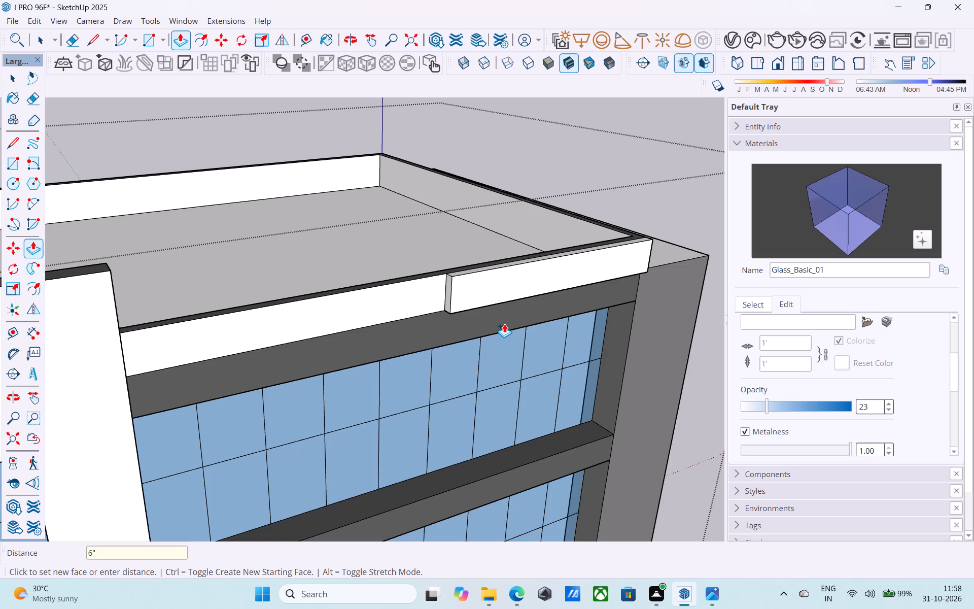
pyautogui.press('space')
# Extrude the projecting parapet section's underside down 2', then about 23' 7" more to the base of the lower gridded storey's glazing.
pyautogui.keyDown('shift'); pyautogui.moveTo(521, 295); pyautogui.dragTo(537, 340, button='middle'); pyautogui.keyUp('shift')
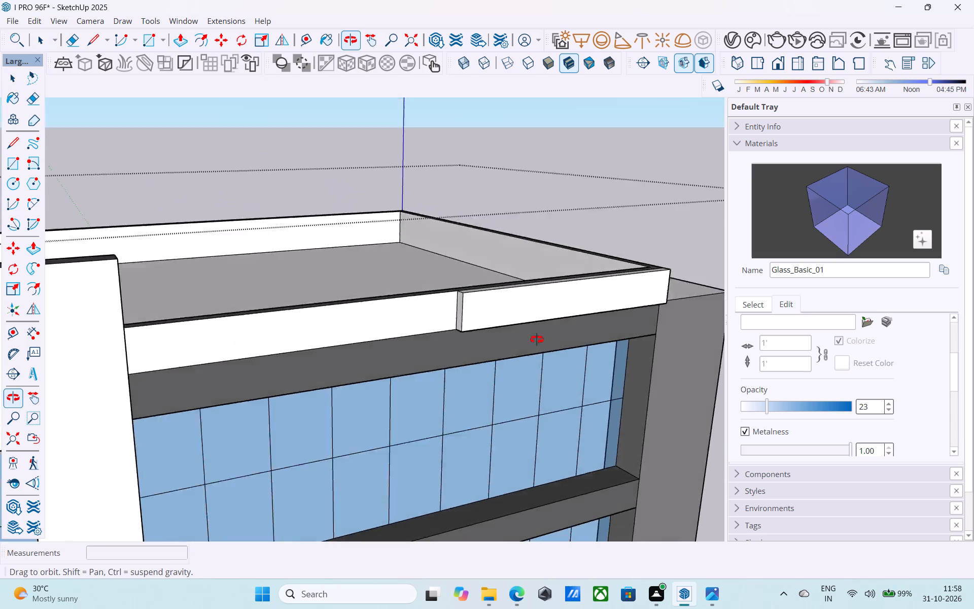
pyautogui.keyDown('shift'); pyautogui.moveTo(537, 340); pyautogui.dragTo(549, 334, button='middle'); pyautogui.keyUp('shift')
pyautogui.scroll(3, 543, 179)
pyautogui.click(521, 121)
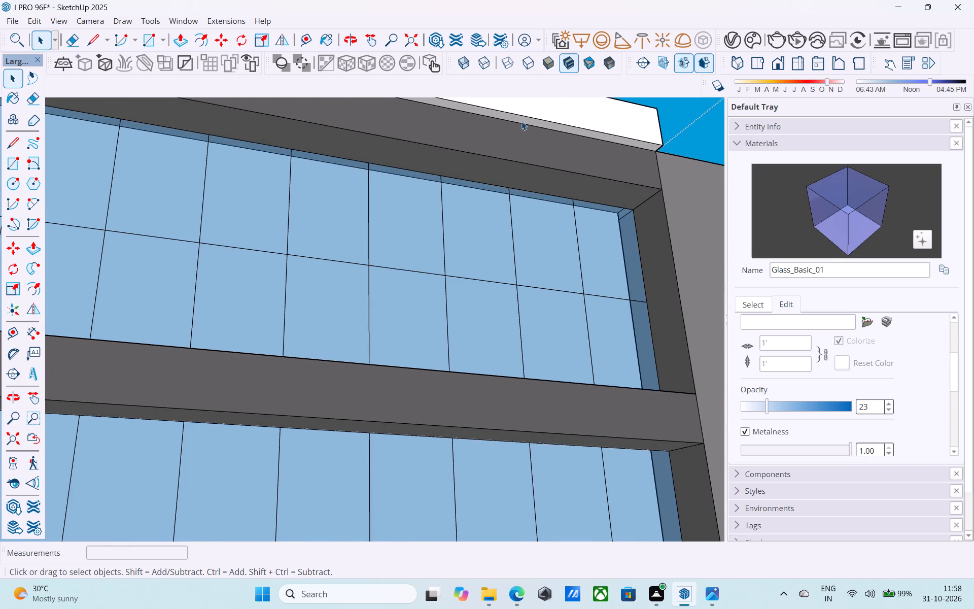
pyautogui.click(521, 119)
pyautogui.press('p')
pyautogui.click(521, 119)
pyautogui.scroll(-2, 523, 158)
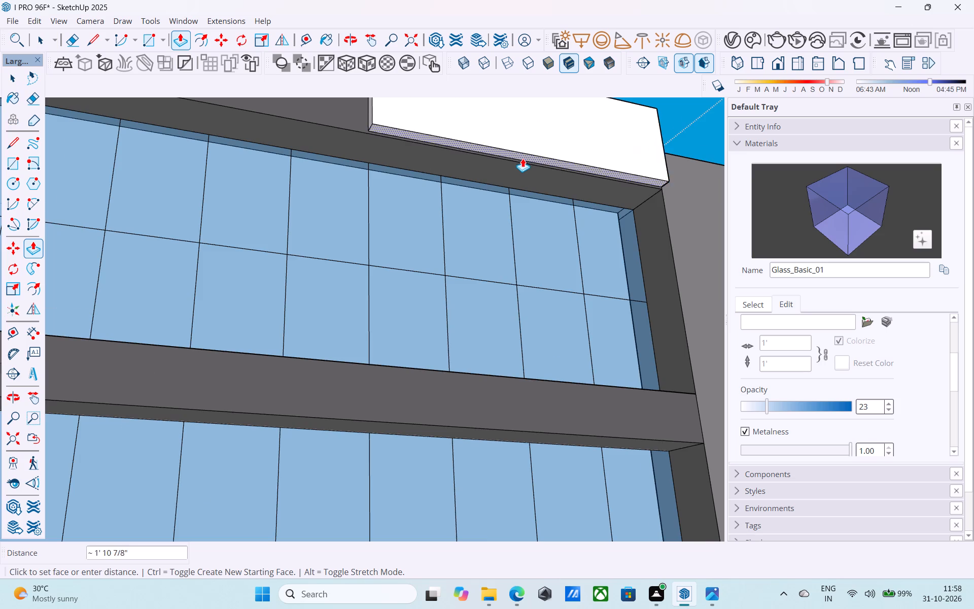
pyautogui.scroll(-7, 523, 158)
pyautogui.moveTo(518, 172); pyautogui.dragTo(527, 228, button='middle')
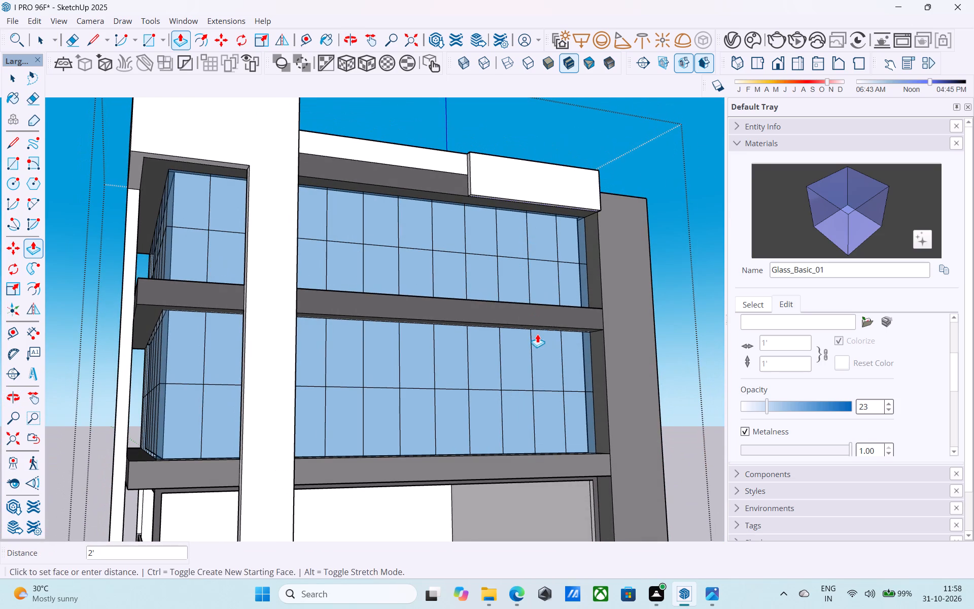
pyautogui.click(537, 334)
pyautogui.click(524, 195)
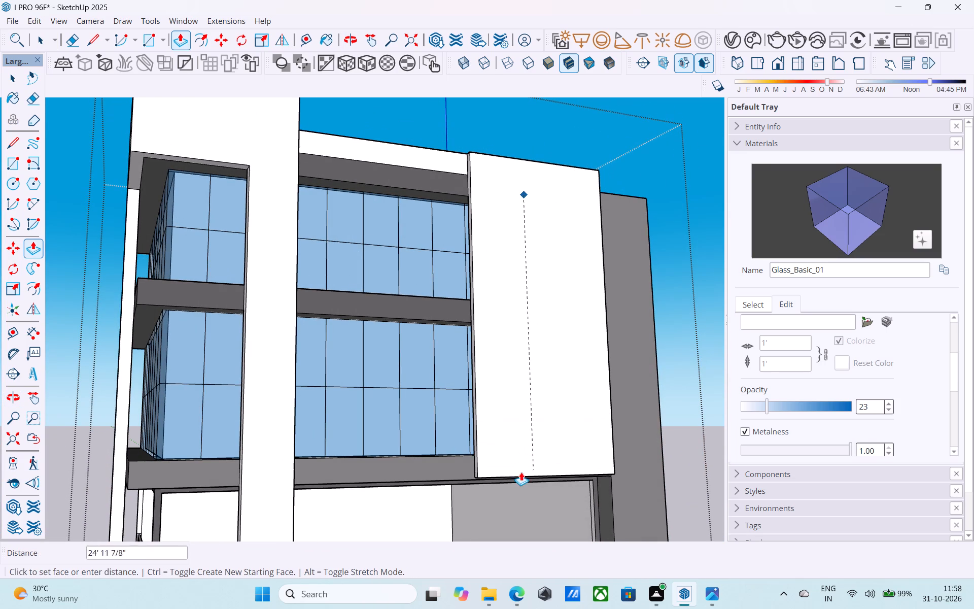
pyautogui.moveTo(517, 476); pyautogui.dragTo(488, 422, button='middle')
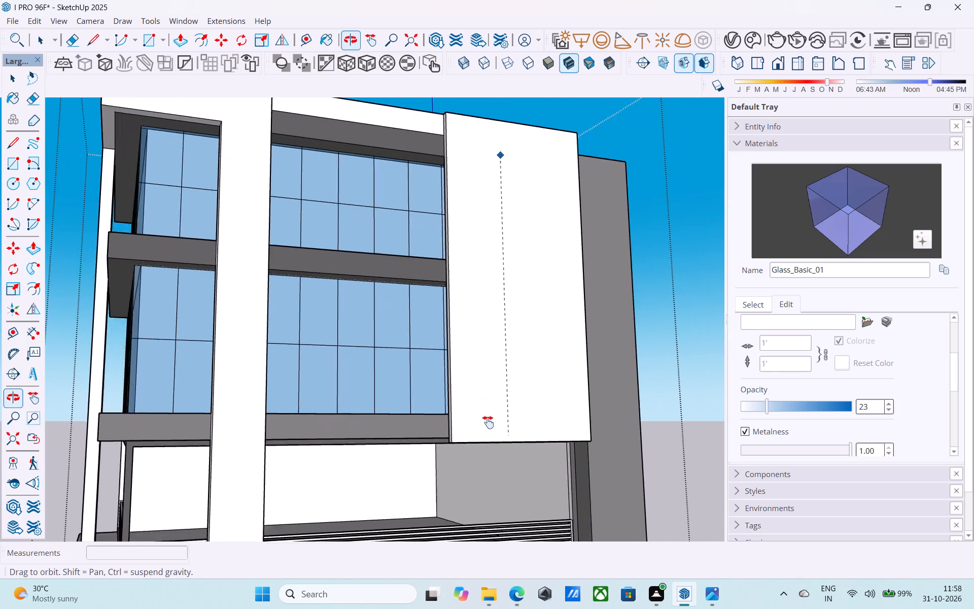
pyautogui.moveTo(488, 422); pyautogui.dragTo(565, 455, button='middle')
pyautogui.scroll(4, 499, 454)
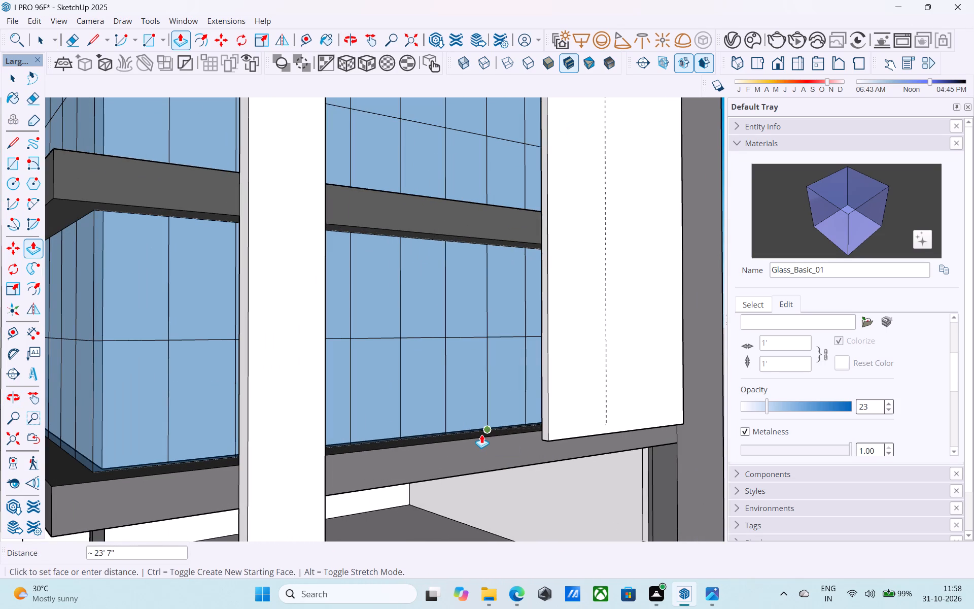
pyautogui.click(483, 438)
# Examine the new white vertical panel in relation to both facades and the corner frame.
pyautogui.scroll(-3, 483, 438)
pyautogui.moveTo(483, 438); pyautogui.dragTo(493, 402, button='middle')
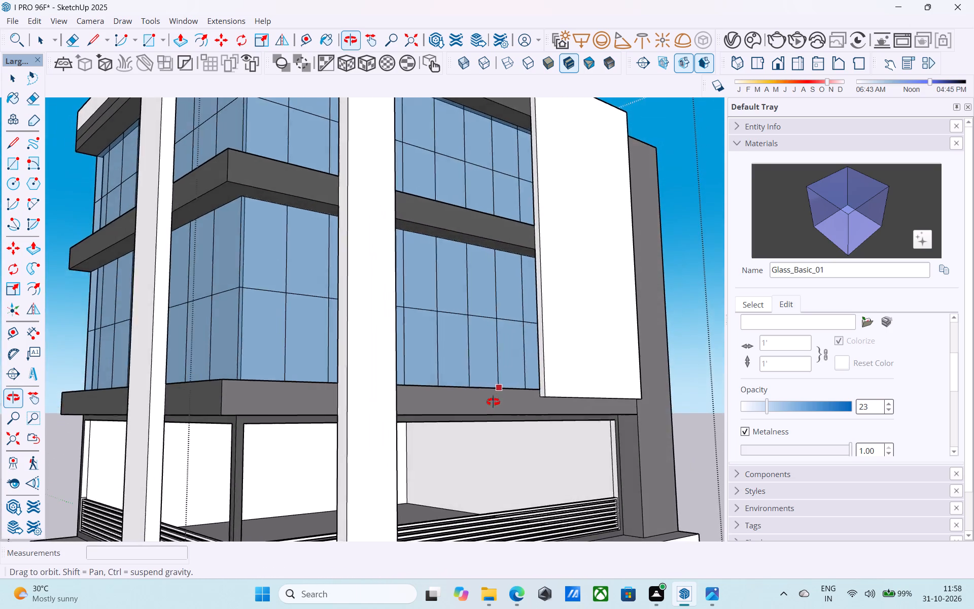
pyautogui.moveTo(493, 402); pyautogui.dragTo(720, 493, button='middle')
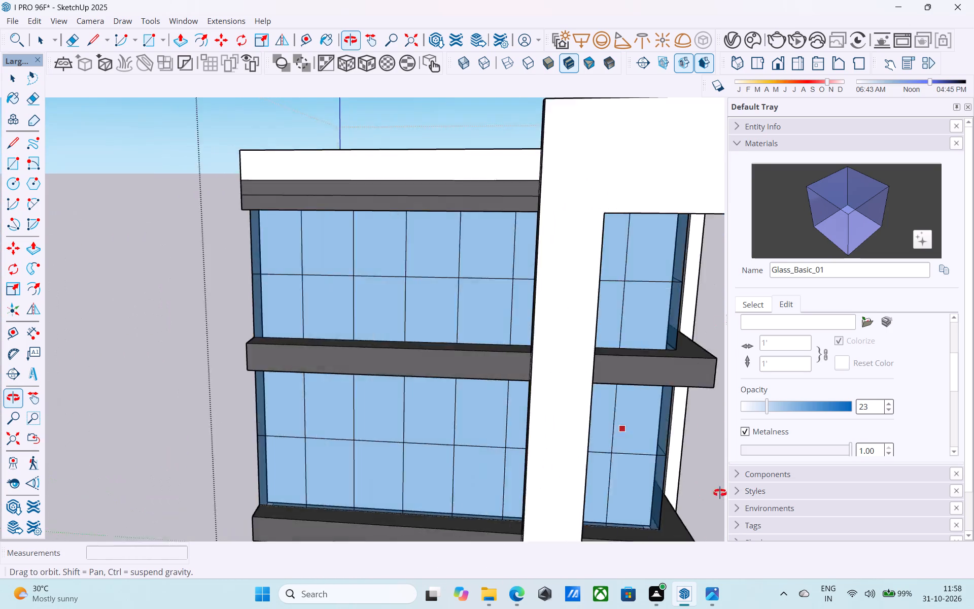
pyautogui.moveTo(720, 493); pyautogui.dragTo(488, 456, button='middle')
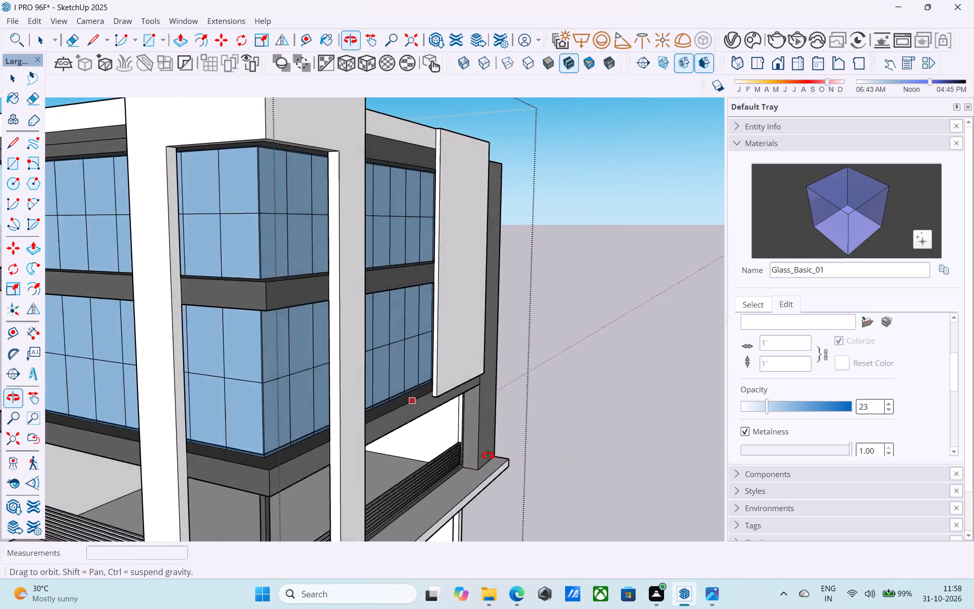
pyautogui.moveTo(488, 456); pyautogui.dragTo(635, 442, button='middle')
pyautogui.scroll(-2, 635, 437)
pyautogui.keyDown('shift'); pyautogui.moveTo(631, 435); pyautogui.dragTo(576, 424, button='middle'); pyautogui.keyUp('shift')
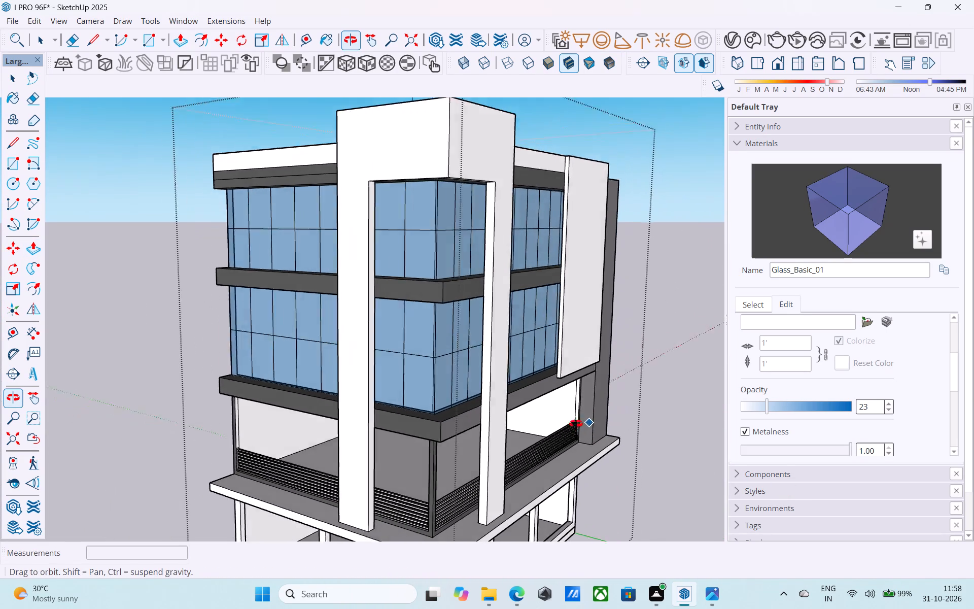
pyautogui.keyDown('shift'); pyautogui.moveTo(576, 424); pyautogui.dragTo(552, 427, button='middle'); pyautogui.keyUp('shift')
pyautogui.press('space')
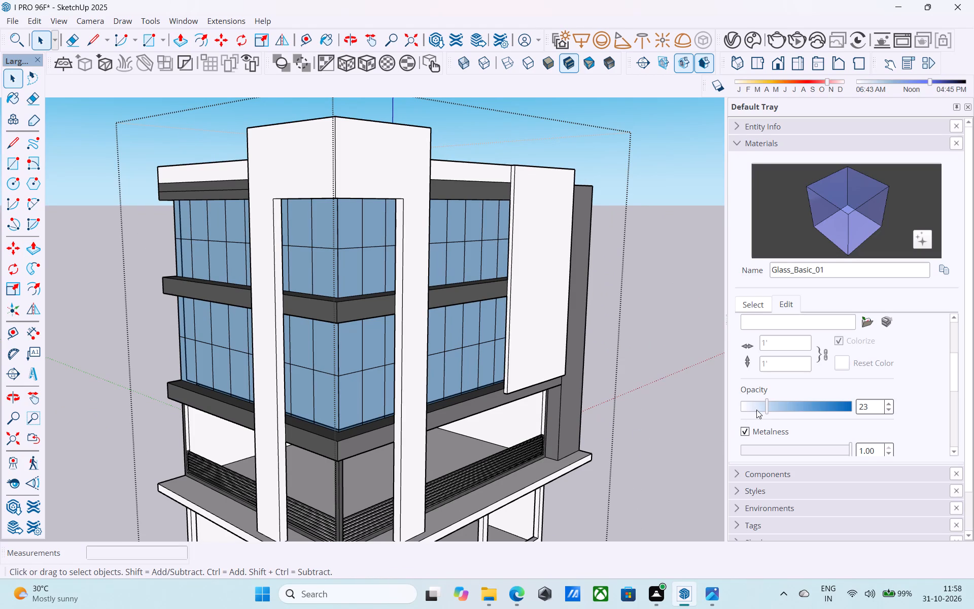
# Raise the opacity of the Glass_Basic_01 material to 58.
pyautogui.moveTo(767, 407); pyautogui.dragTo(854, 389)
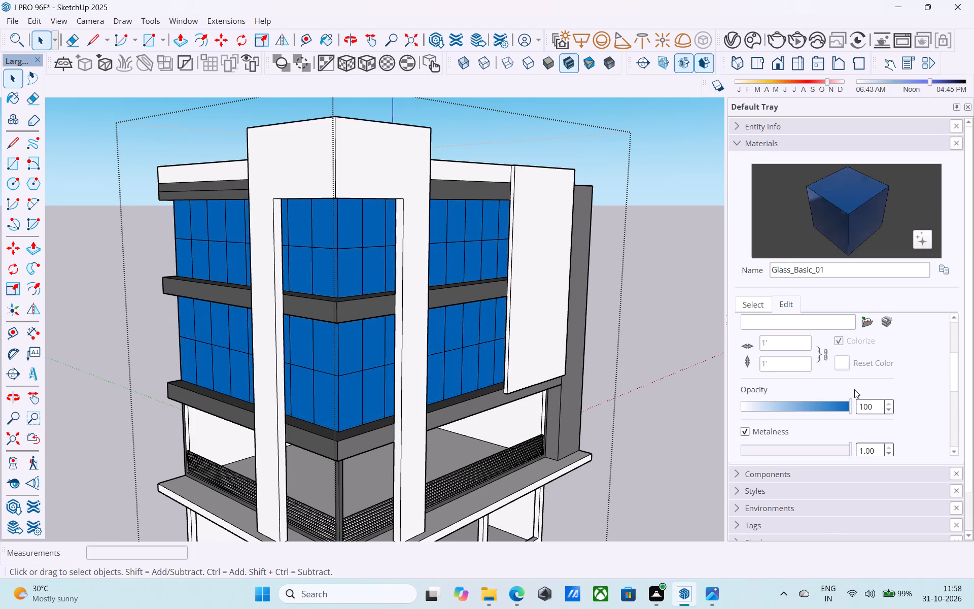
pyautogui.moveTo(854, 389); pyautogui.dragTo(802, 402)
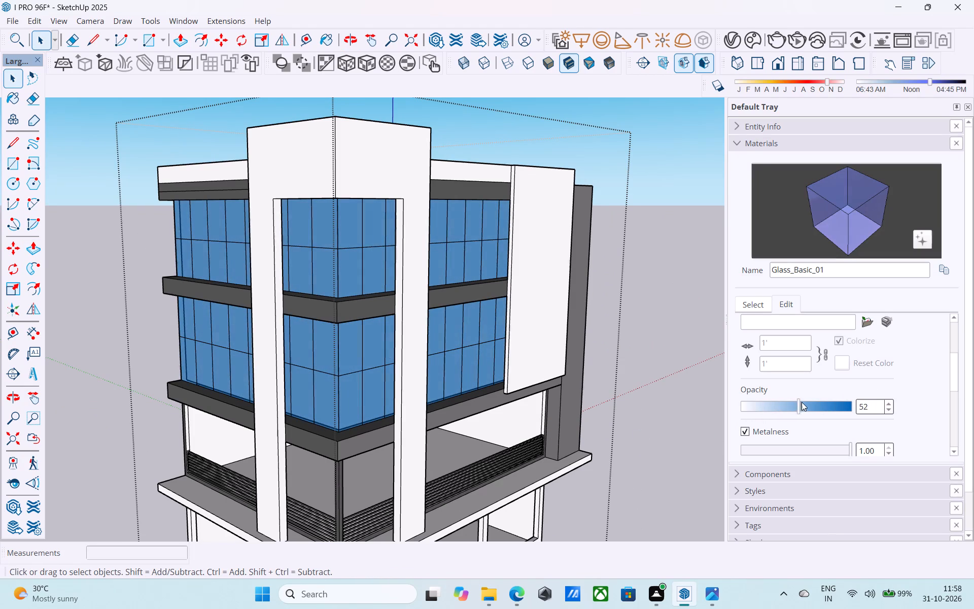
pyautogui.moveTo(802, 402); pyautogui.dragTo(805, 401)
pyautogui.scroll(-2, 545, 402)
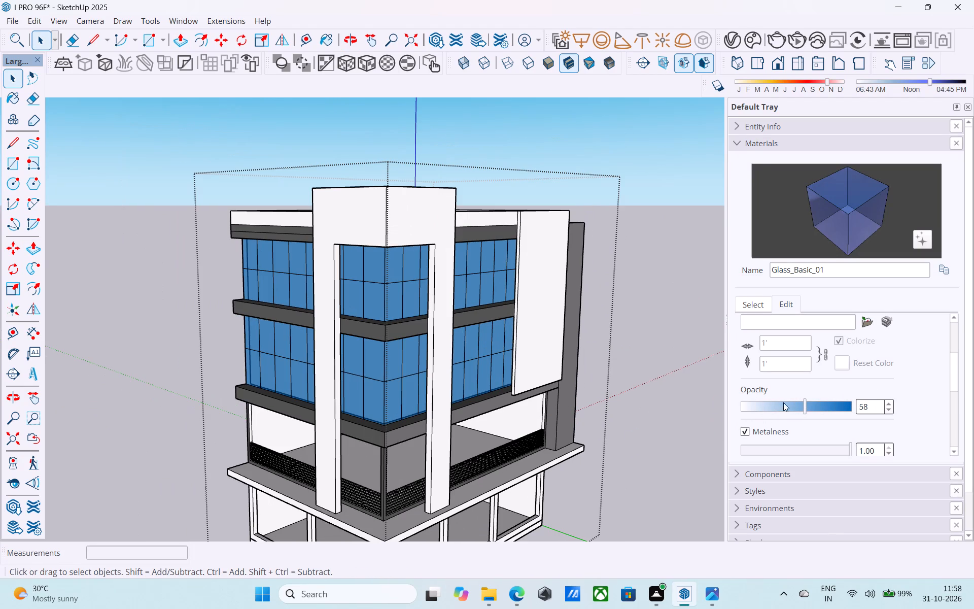
# Darken the blue colour of the Glass_Basic_01 material by lowering its brightness to roughly the middle of the range.
pyautogui.scroll(3, 828, 369)
pyautogui.moveTo(801, 363); pyautogui.dragTo(797, 370)
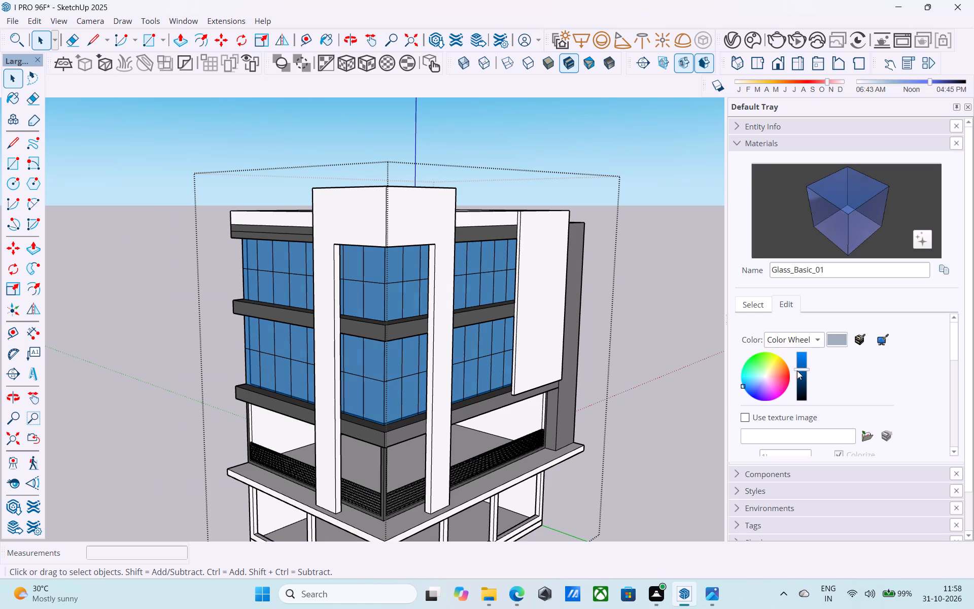
pyautogui.moveTo(797, 370); pyautogui.dragTo(795, 380)
# Examine the whole building with the adjusted glass from farther away.
pyautogui.scroll(-5, 502, 340)
pyautogui.moveTo(527, 339); pyautogui.dragTo(544, 344, button='middle')
pyautogui.scroll(-2, 333, 279)
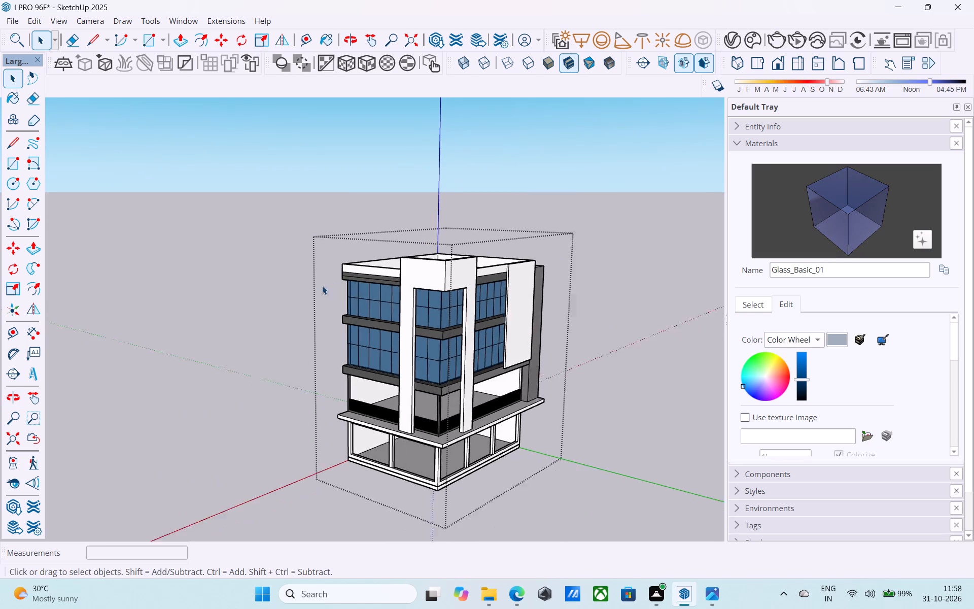
pyautogui.scroll(-1, 322, 286)
pyautogui.moveTo(463, 373); pyautogui.dragTo(447, 347, button='middle')
pyautogui.moveTo(385, 303); pyautogui.dragTo(340, 300, button='middle')
pyautogui.scroll(-4, 309, 282)
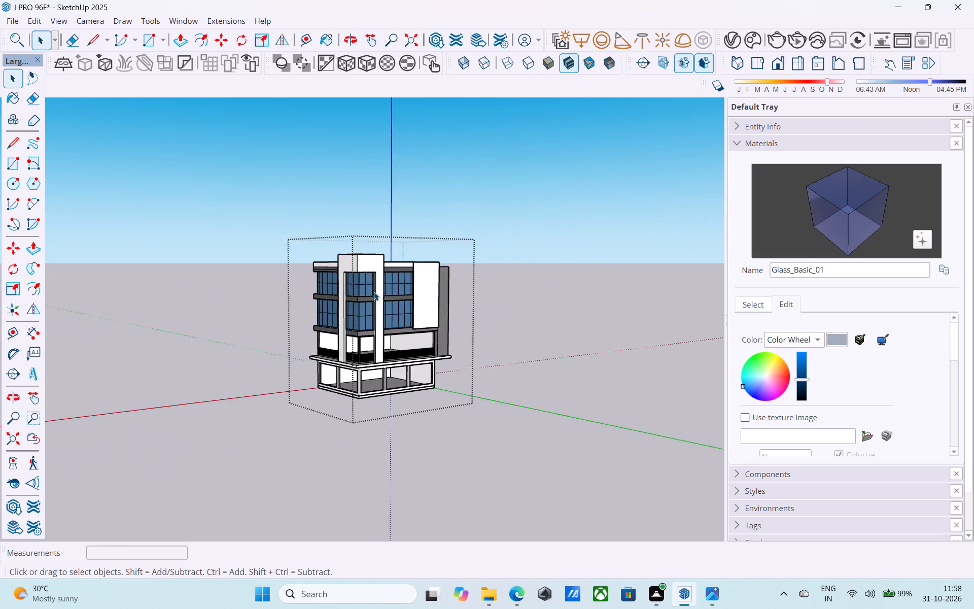
# Draw a horizontal 14' line across the white vertical panel's front face, level with the top of the grey band between the upper storeys.
pyautogui.scroll(8, 402, 286)
pyautogui.moveTo(412, 294); pyautogui.dragTo(401, 335, button='middle')
pyautogui.scroll(6, 430, 324)
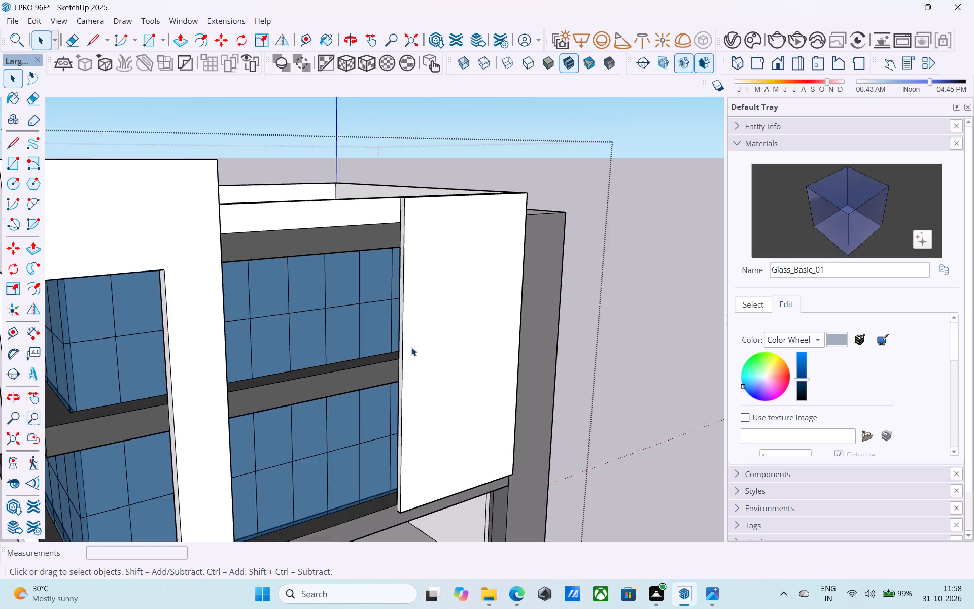
pyautogui.scroll(7, 411, 347)
pyautogui.press('l')
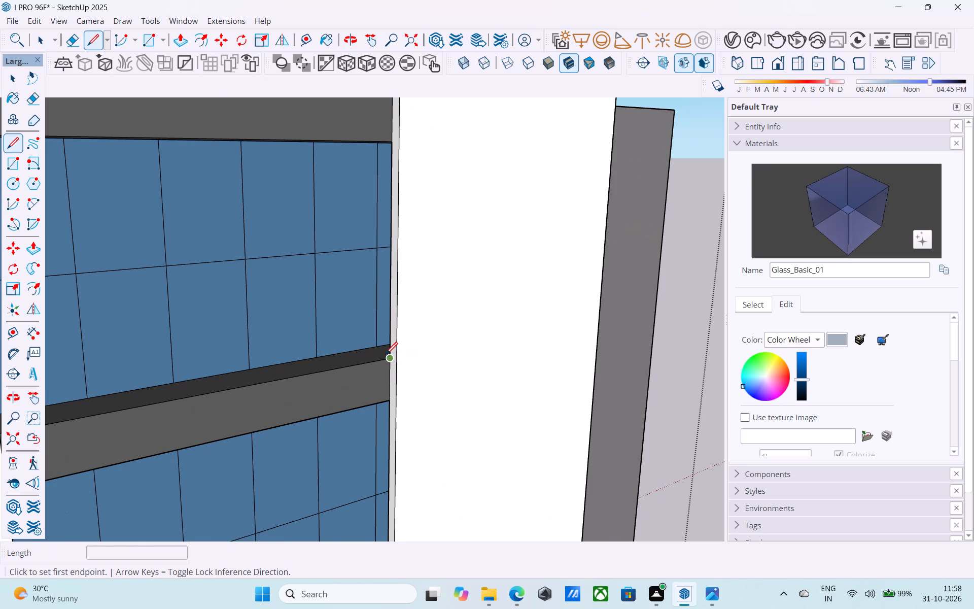
pyautogui.click(386, 355)
pyautogui.scroll(4, 386, 355)
pyautogui.press('l')
pyautogui.click(389, 360)
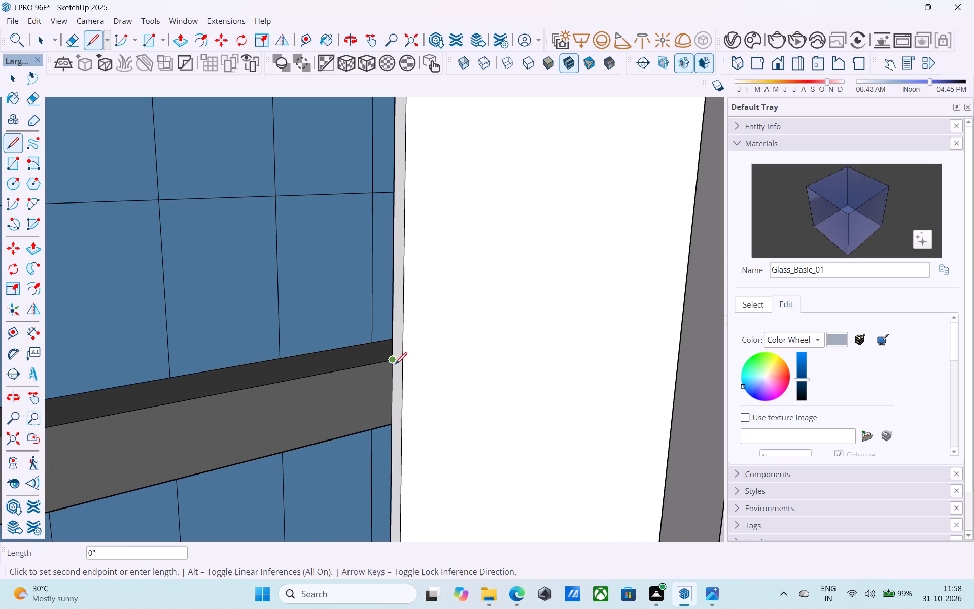
pyautogui.click(402, 369)
pyautogui.click(408, 361)
pyautogui.scroll(-8, 368, 372)
pyautogui.click(552, 335)
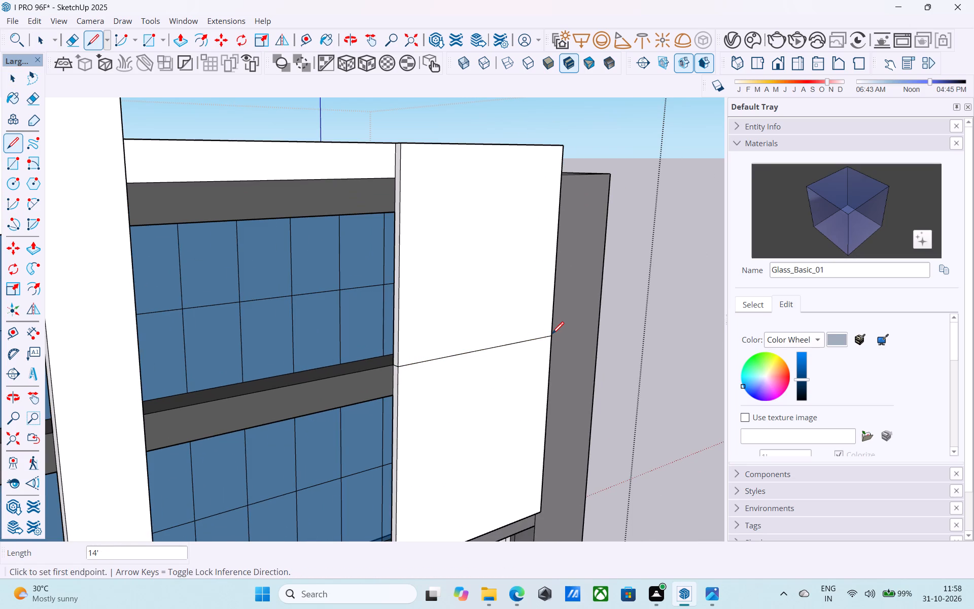
pyautogui.press('space')
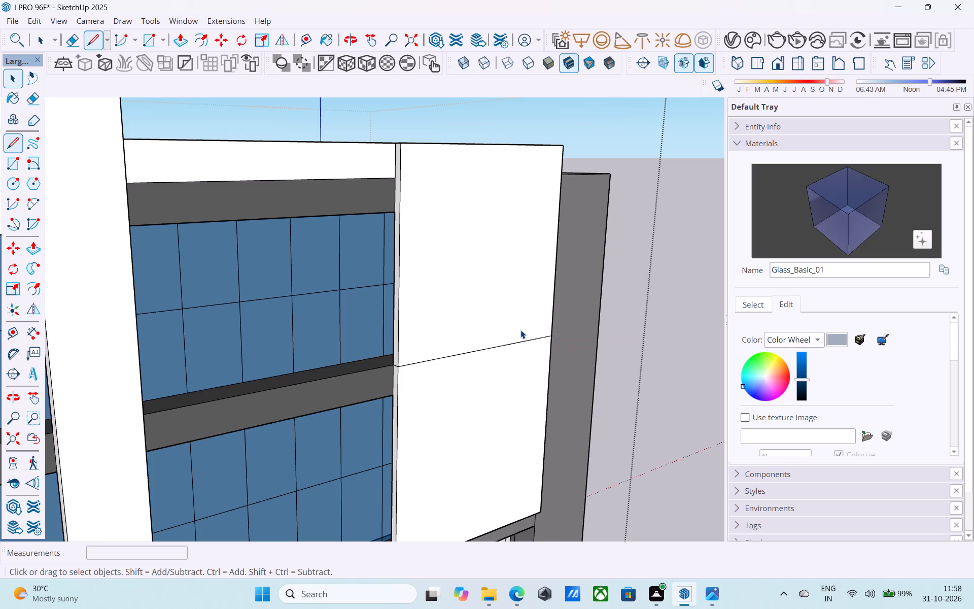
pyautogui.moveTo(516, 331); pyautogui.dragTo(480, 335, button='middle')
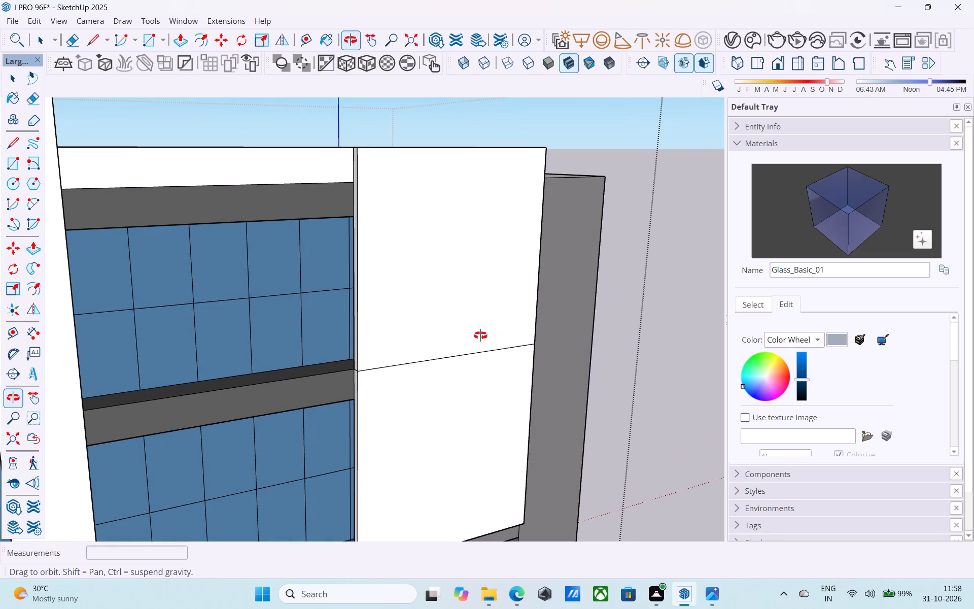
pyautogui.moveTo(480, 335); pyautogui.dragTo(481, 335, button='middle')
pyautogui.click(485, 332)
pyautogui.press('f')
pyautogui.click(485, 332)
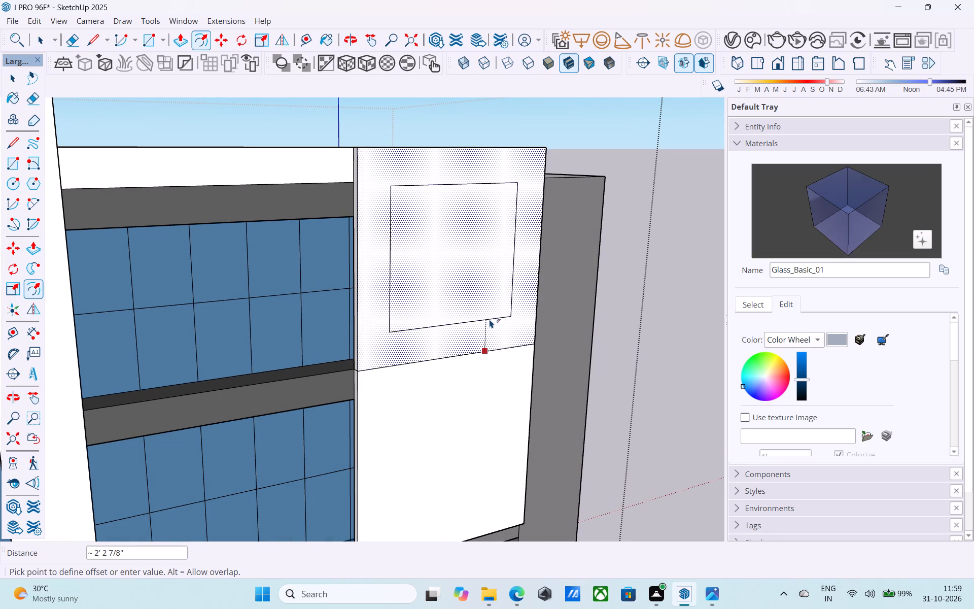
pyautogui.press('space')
# Examine the divided white panel in relation to the glazed facade and the corner frame.
pyautogui.scroll(-4, 490, 319)
pyautogui.moveTo(488, 320); pyautogui.dragTo(539, 306, button='middle')
pyautogui.scroll(4, 492, 320)
pyautogui.moveTo(489, 321); pyautogui.dragTo(471, 323, button='middle')
pyautogui.scroll(-10, 472, 310)
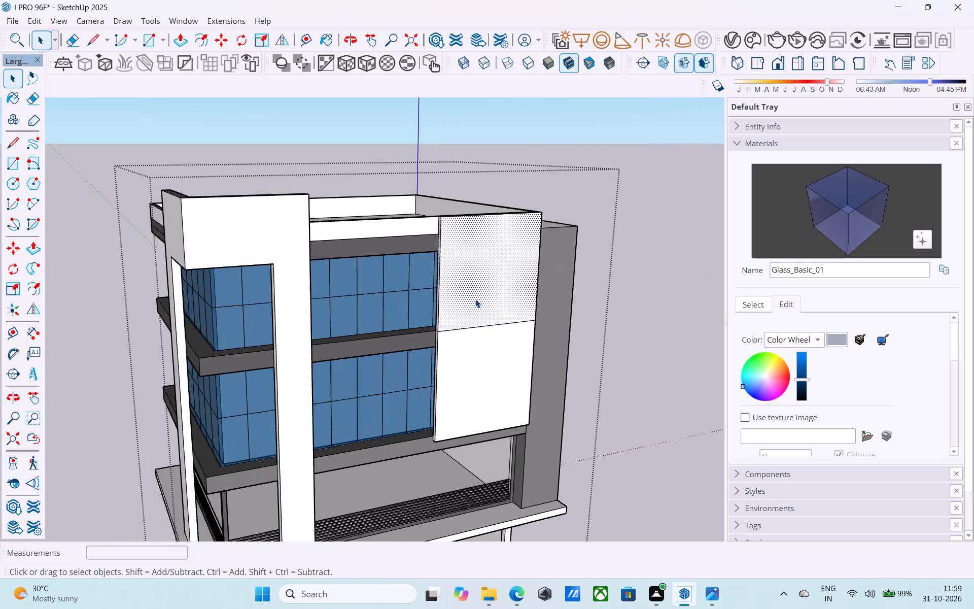
pyautogui.moveTo(475, 299); pyautogui.dragTo(520, 265, button='middle')
pyautogui.moveTo(520, 265); pyautogui.dragTo(511, 264, button='middle')
pyautogui.moveTo(515, 266); pyautogui.dragTo(505, 268, button='middle')
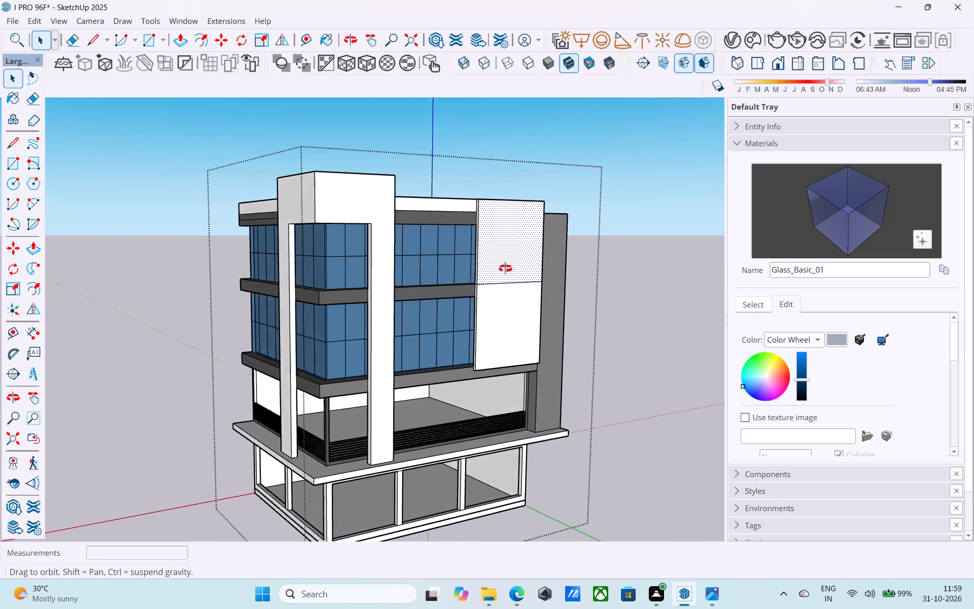
# Copy the upper panel section's outer vertical edge, on the grey side wall's side, 1' inward across the face.
pyautogui.moveTo(505, 268); pyautogui.dragTo(269, 293, button='middle')
pyautogui.scroll(10, 275, 297)
pyautogui.scroll(2, 325, 314)
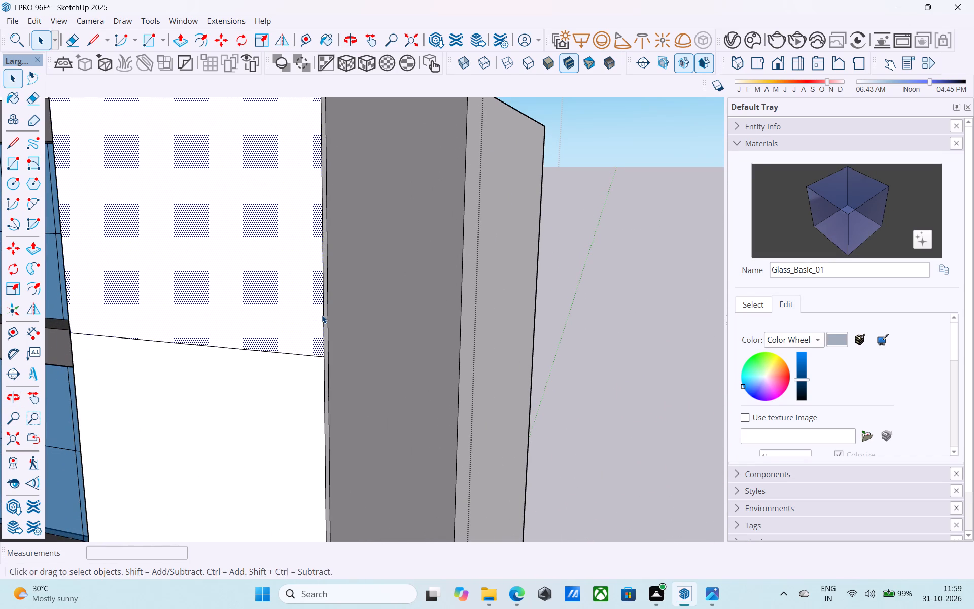
pyautogui.click(322, 315)
pyautogui.click(323, 317)
pyautogui.press('m')
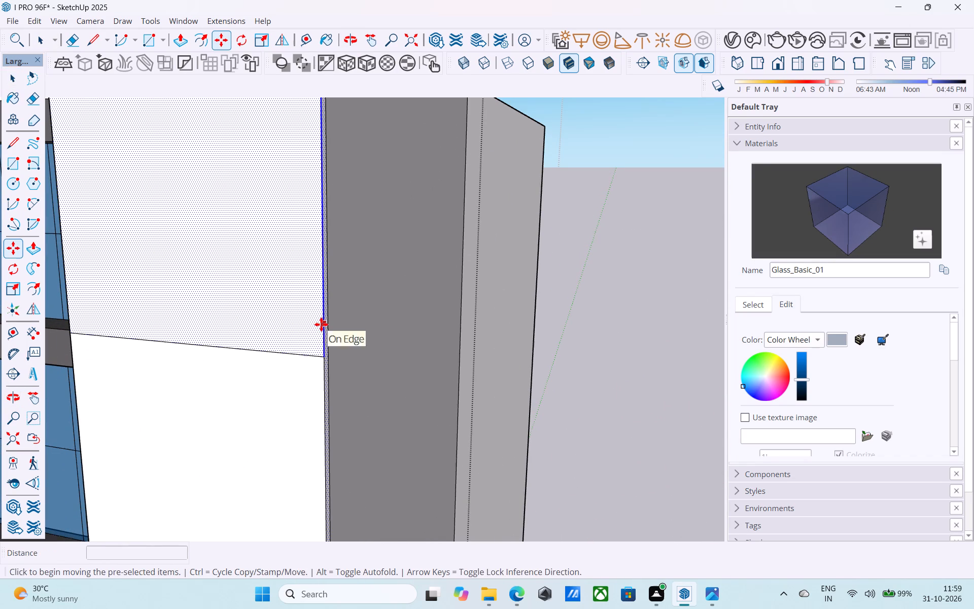
pyautogui.press('space')
pyautogui.click(320, 324)
pyautogui.click(325, 331)
pyautogui.press('m')
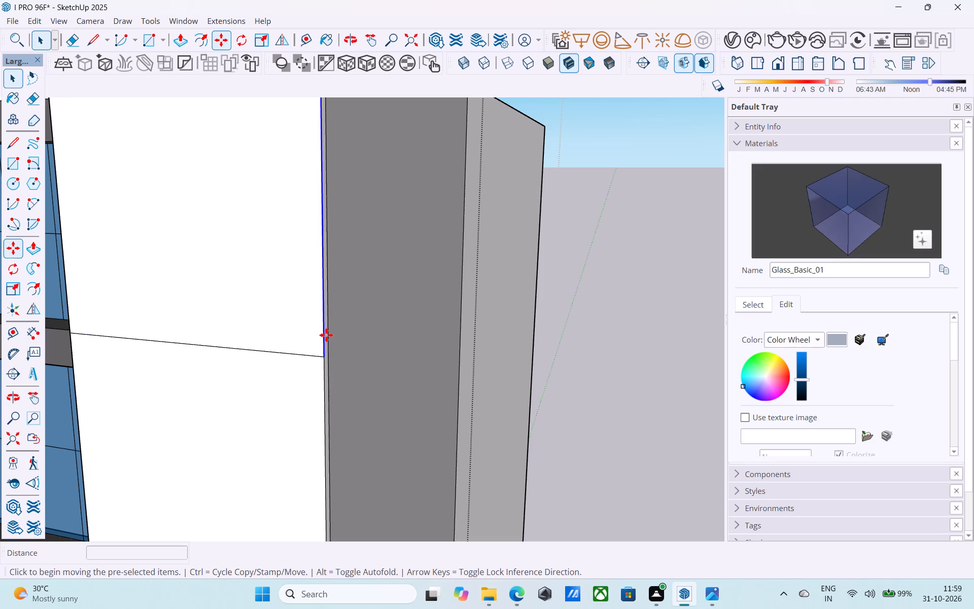
pyautogui.click(323, 351)
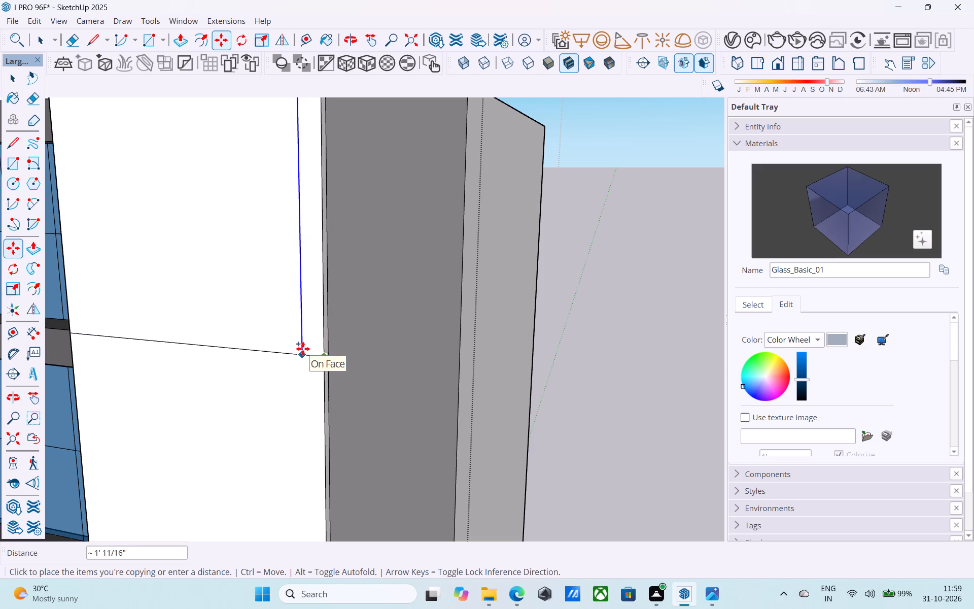
pyautogui.write('6"')
pyautogui.press('Return')
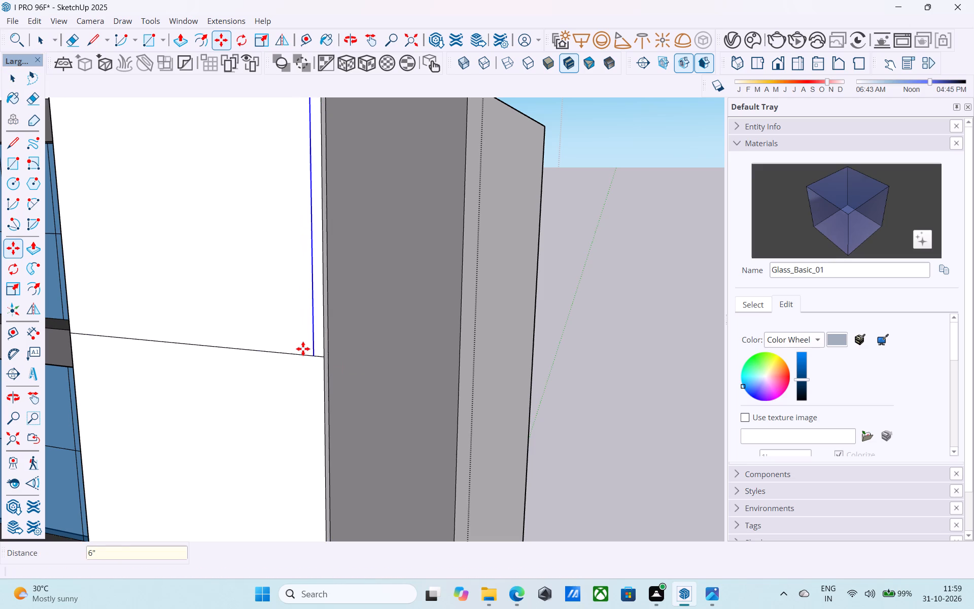
pyautogui.write("1'")
pyautogui.press('Return')
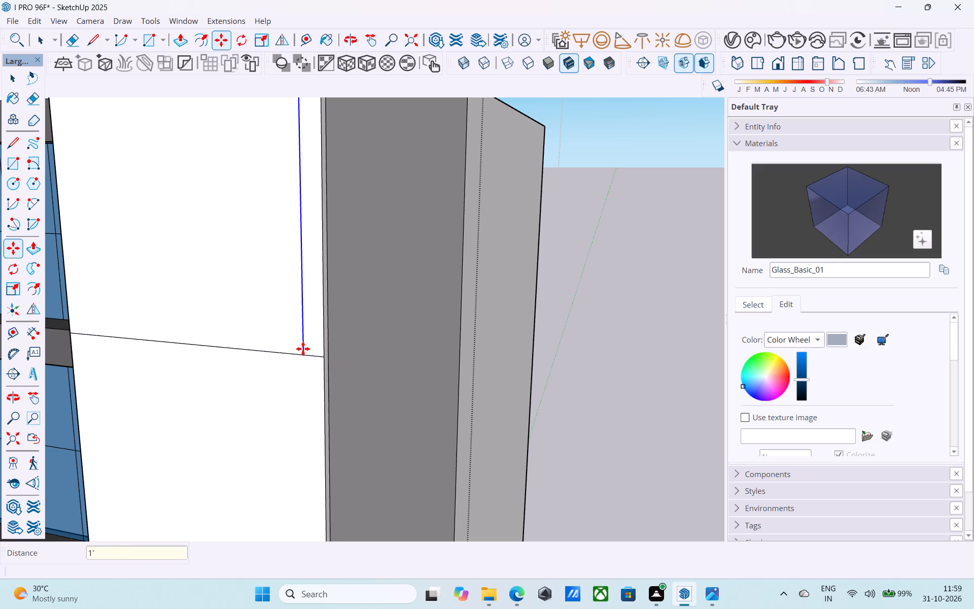
pyautogui.press('space')
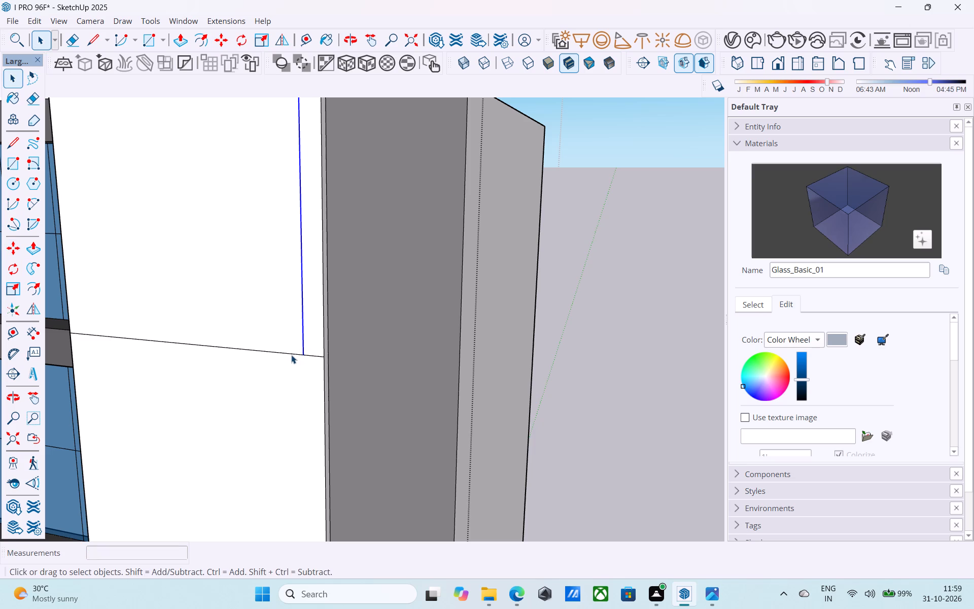
# Copy the panel's horizontal dividing line 1' upward from its junction with the inset vertical line.
pyautogui.click(291, 353)
pyautogui.press('m')
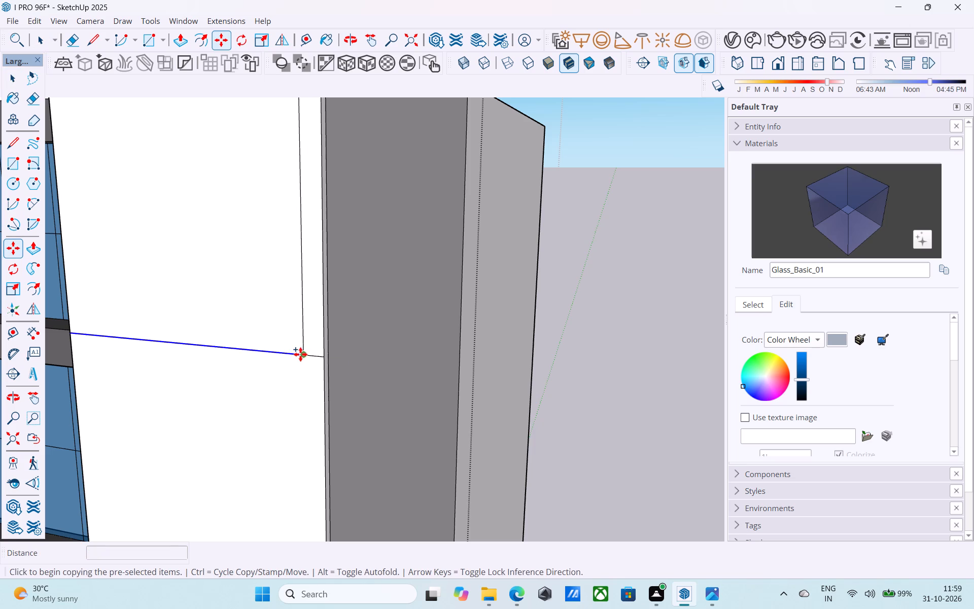
pyautogui.click(301, 354)
pyautogui.scroll(4, 300, 342)
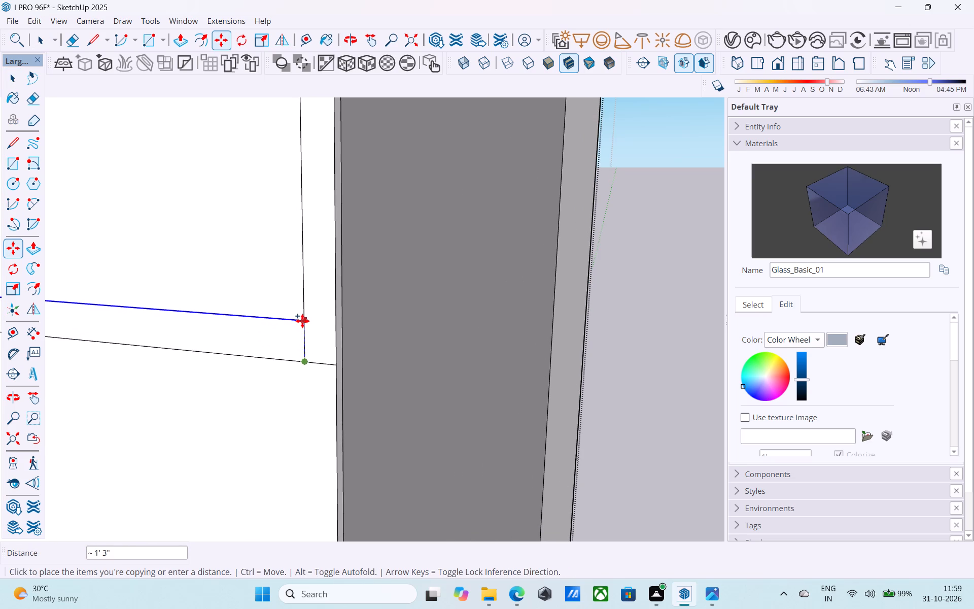
pyautogui.write("1'")
pyautogui.press('Return')
# Erase the short vertical segment left between the dividing line and its copy.
pyautogui.press('e')
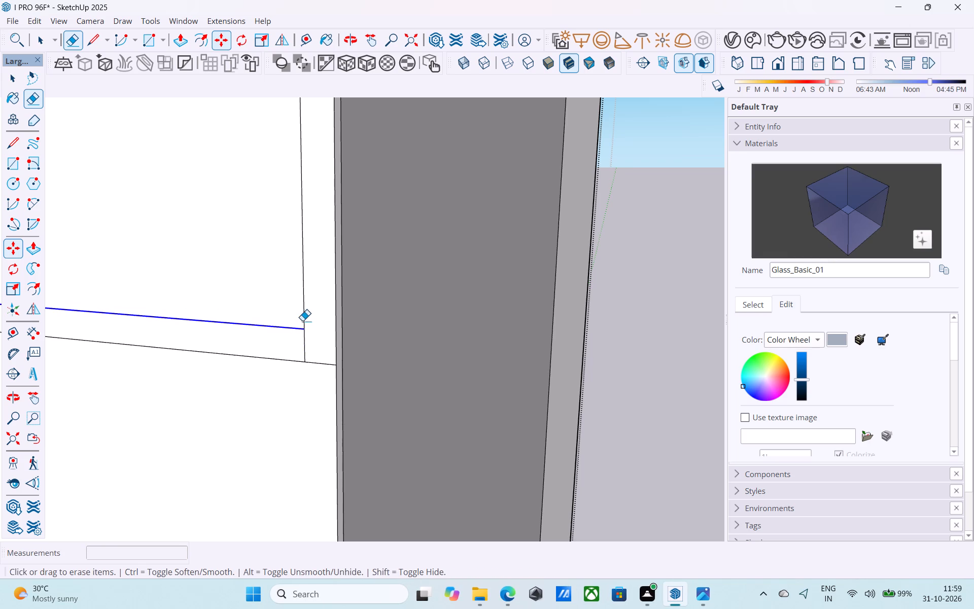
pyautogui.moveTo(315, 348); pyautogui.dragTo(299, 344)
pyautogui.scroll(-11, 537, 448)
# Draw an 8' by 6' rectangle on the upper panel section from the corner where the two inset lines meet.
pyautogui.moveTo(549, 430); pyautogui.dragTo(580, 420, button='middle')
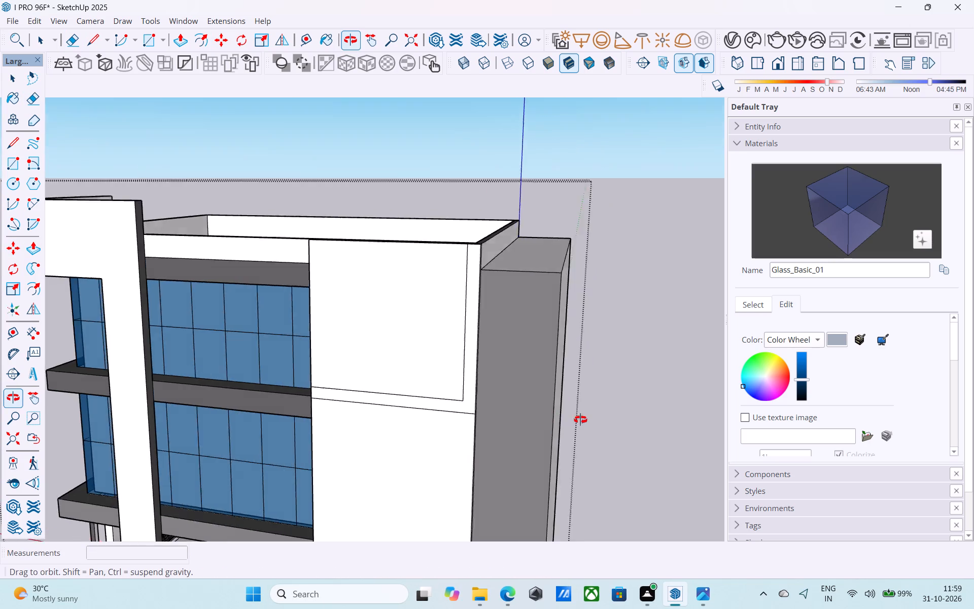
pyautogui.moveTo(580, 420); pyautogui.dragTo(659, 426, button='middle')
pyautogui.press('r')
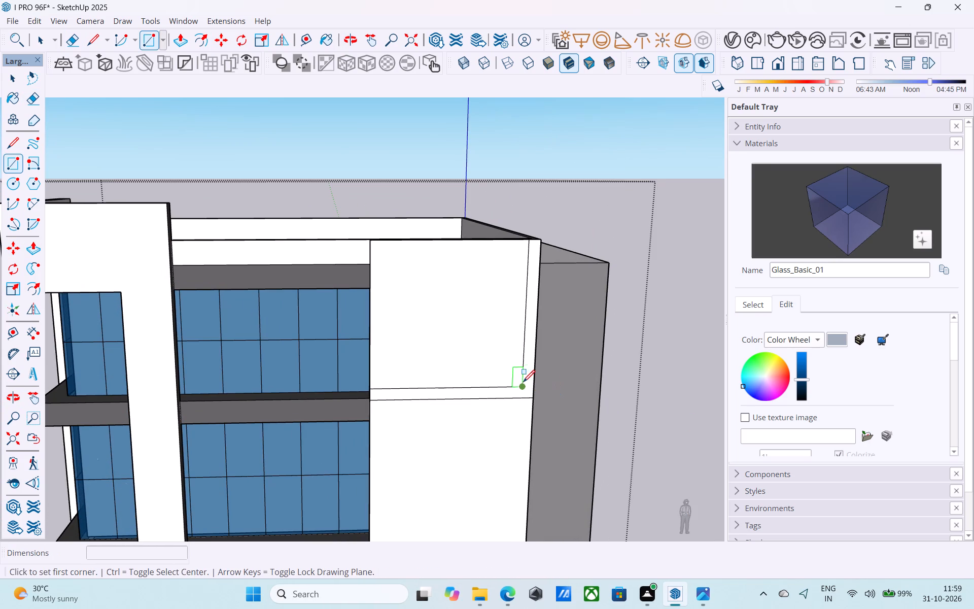
pyautogui.click(523, 383)
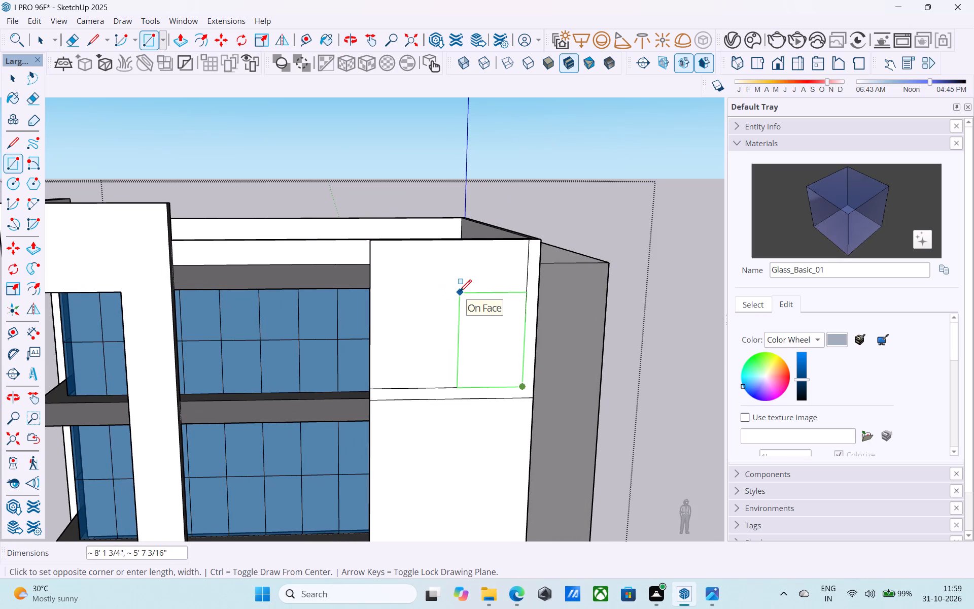
pyautogui.moveTo(460, 293); pyautogui.dragTo(441, 308, button='middle')
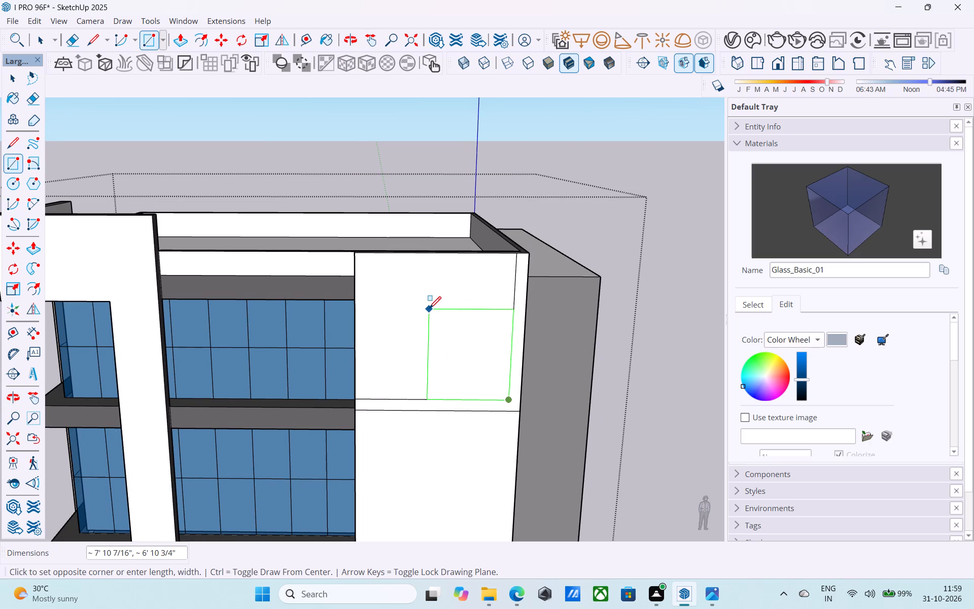
pyautogui.press('8')
pyautogui.press("'")
pyautogui.write(",6'")
pyautogui.press('Return')
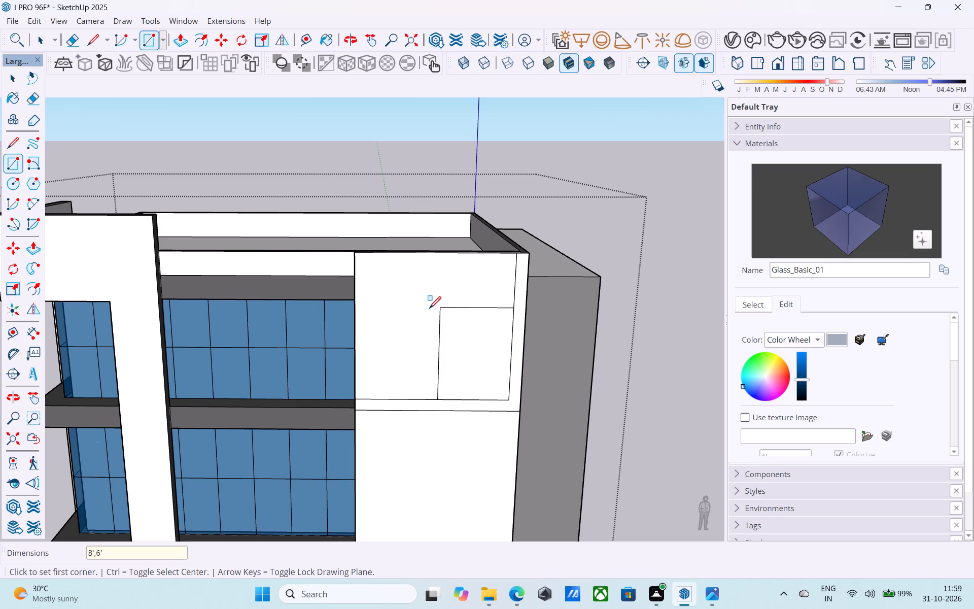
# Copy the 8' by 6' rectangle down about 14' 1" onto the lower section of the white panel.
pyautogui.scroll(-5, 371, 320)
pyautogui.moveTo(394, 317); pyautogui.dragTo(402, 307, button='middle')
pyautogui.scroll(3, 419, 315)
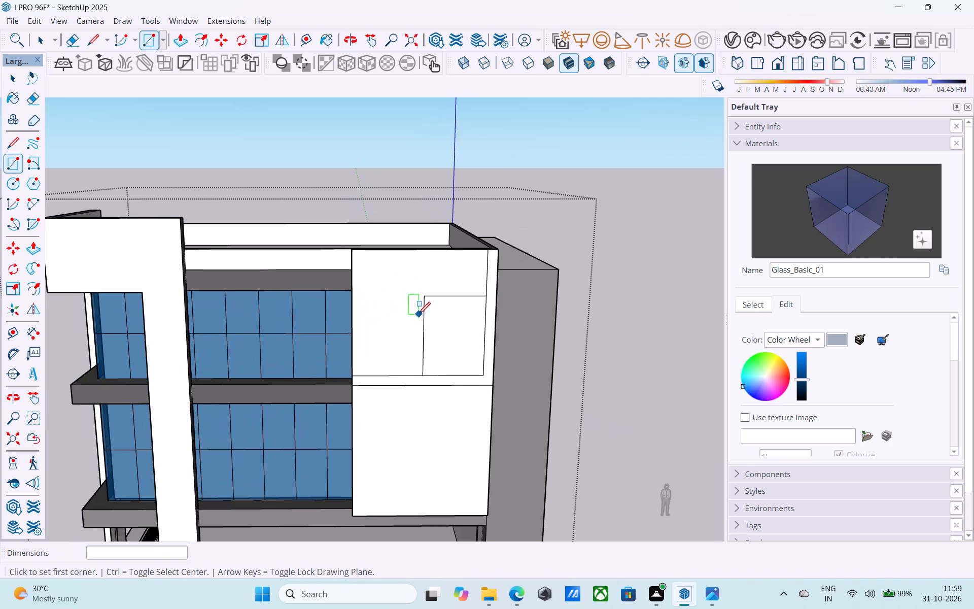
pyautogui.scroll(1, 419, 315)
pyautogui.press('space')
pyautogui.click(462, 330)
pyautogui.press('m')
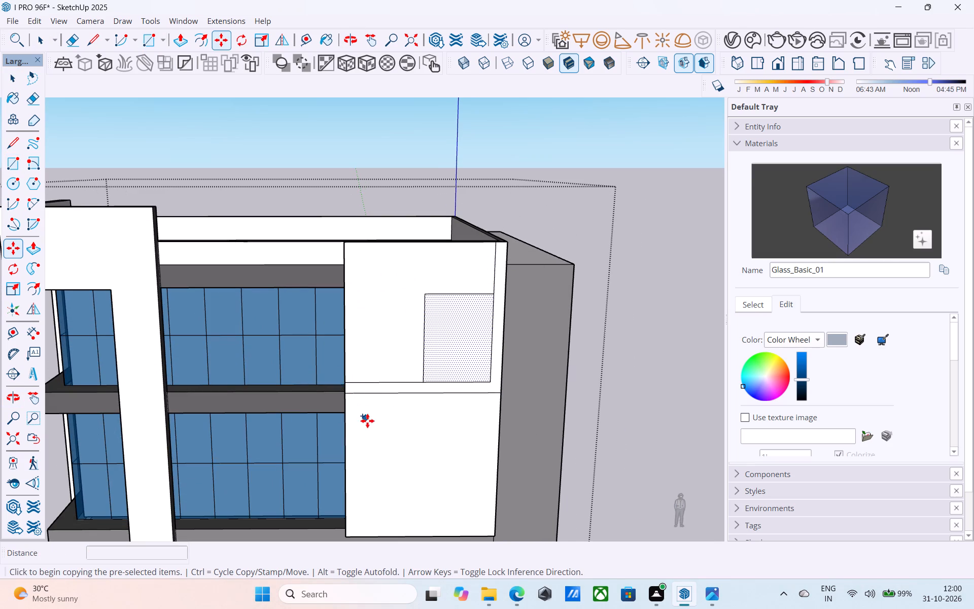
pyautogui.keyDown('shift'); pyautogui.moveTo(367, 421); pyautogui.dragTo(368, 335, button='middle'); pyautogui.keyUp('shift')
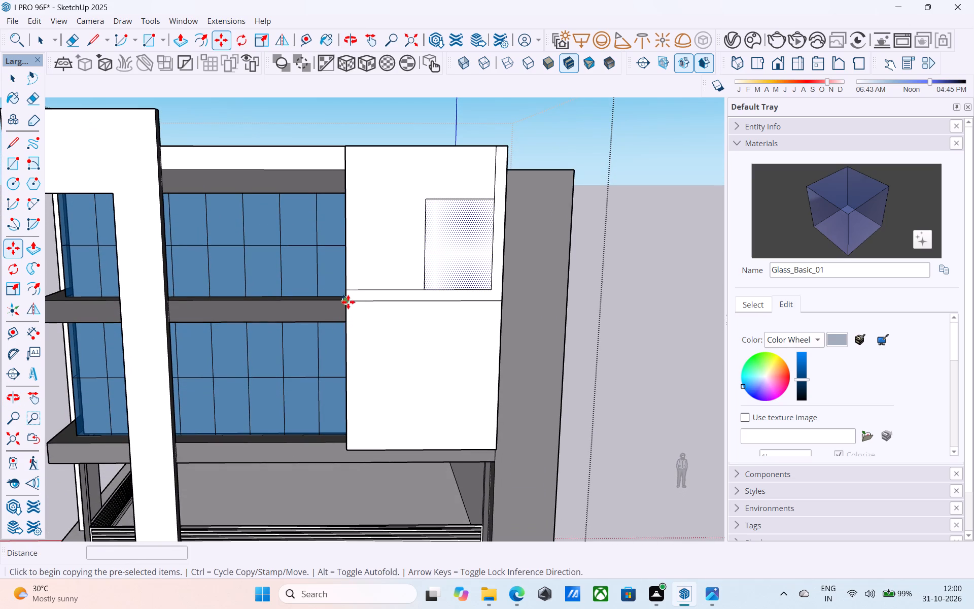
pyautogui.click(348, 302)
pyautogui.click(347, 446)
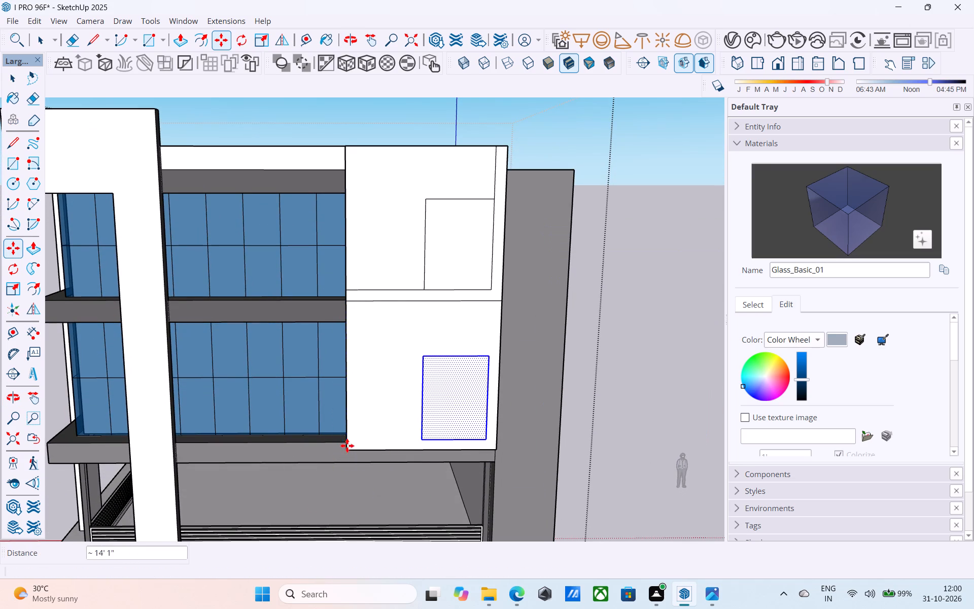
pyautogui.moveTo(412, 442); pyautogui.dragTo(393, 429, button='middle')
pyautogui.press('space')
# Erase the inset horizontal and vertical construction lines around the upper rectangle, keeping the panel's dividing line.
pyautogui.middleClick(394, 427)
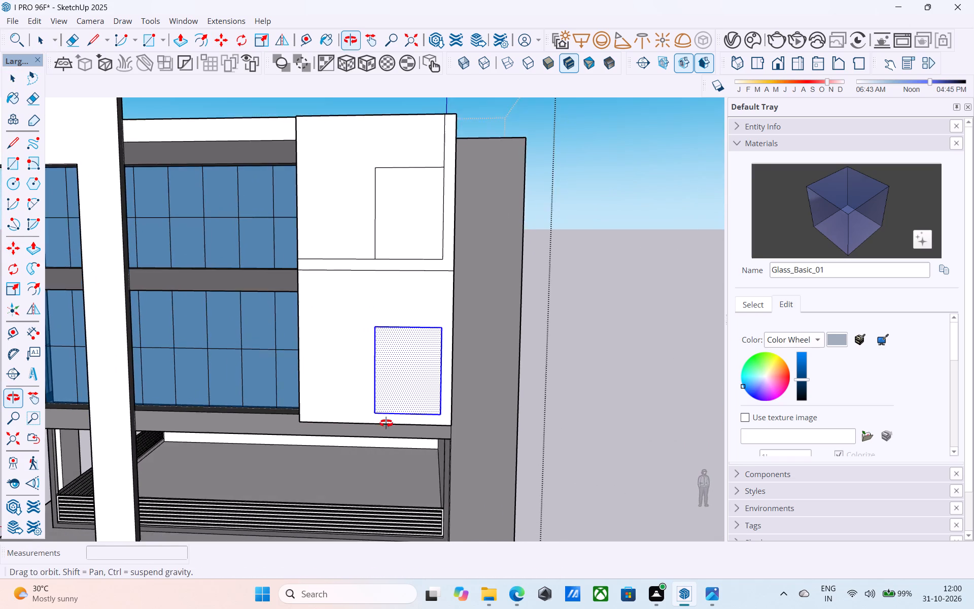
pyautogui.scroll(3, 385, 274)
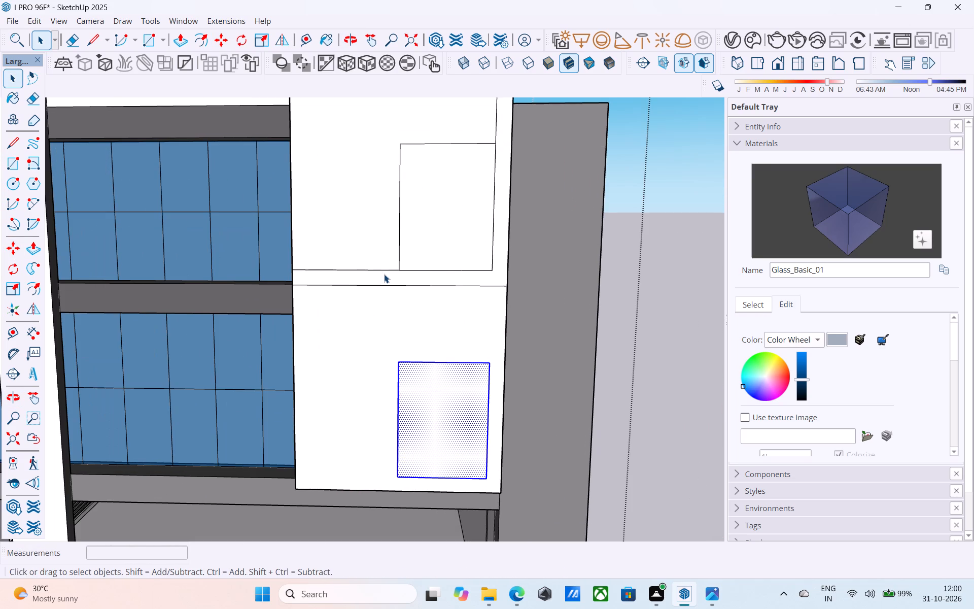
pyautogui.press('e')
pyautogui.moveTo(384, 274); pyautogui.dragTo(381, 268)
pyautogui.scroll(-3, 380, 273)
pyautogui.moveTo(469, 143); pyautogui.dragTo(460, 138)
pyautogui.press('space')
# Push the upper 8' by 6' rectangle on the white panel inward 6" to open the window behind it.
pyautogui.click(419, 242)
pyautogui.scroll(2, 419, 242)
pyautogui.press('p')
pyautogui.click(419, 242)
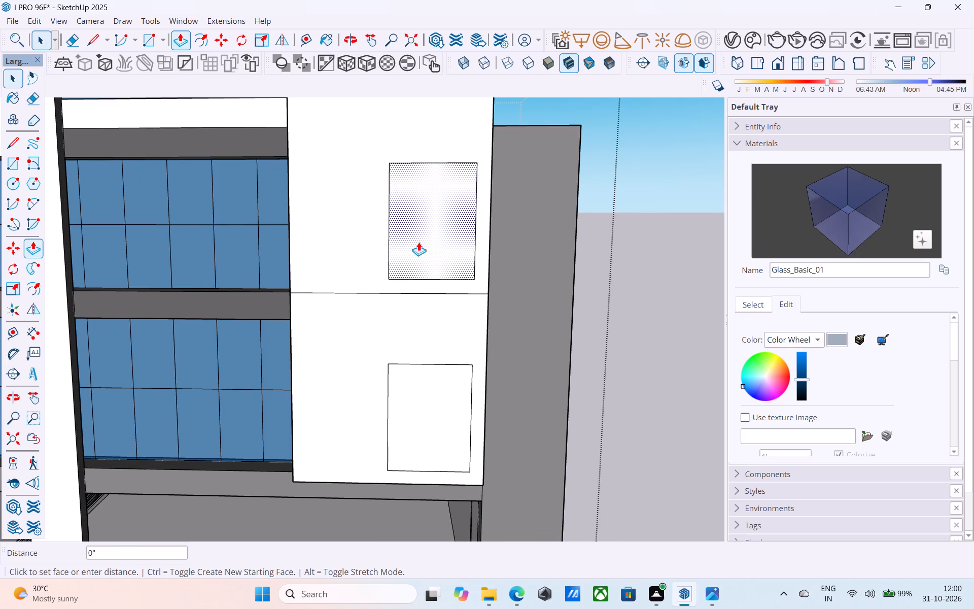
pyautogui.scroll(9, 420, 235)
pyautogui.moveTo(420, 235); pyautogui.dragTo(549, 386, button='middle')
pyautogui.scroll(1, 549, 385)
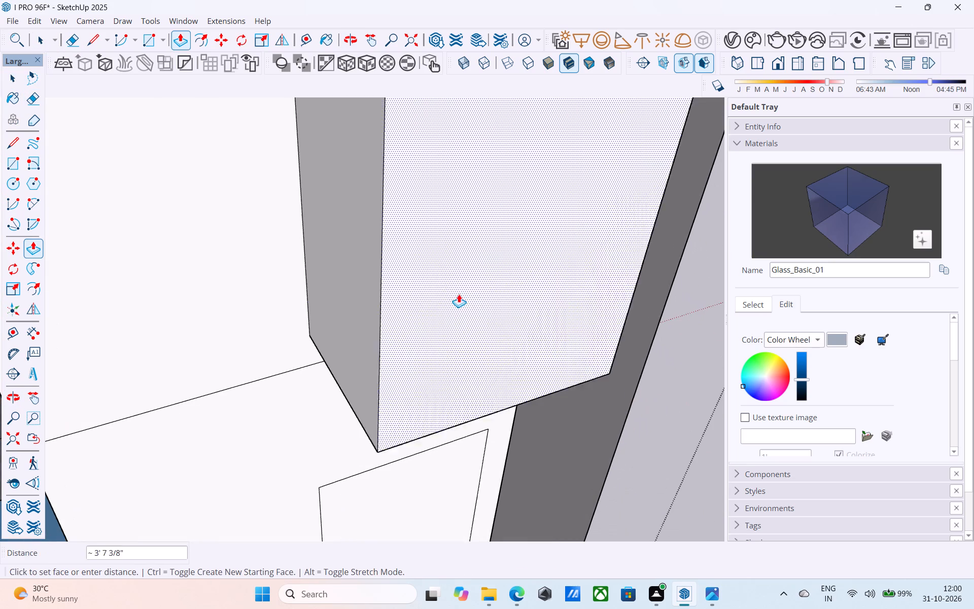
pyautogui.click(389, 209)
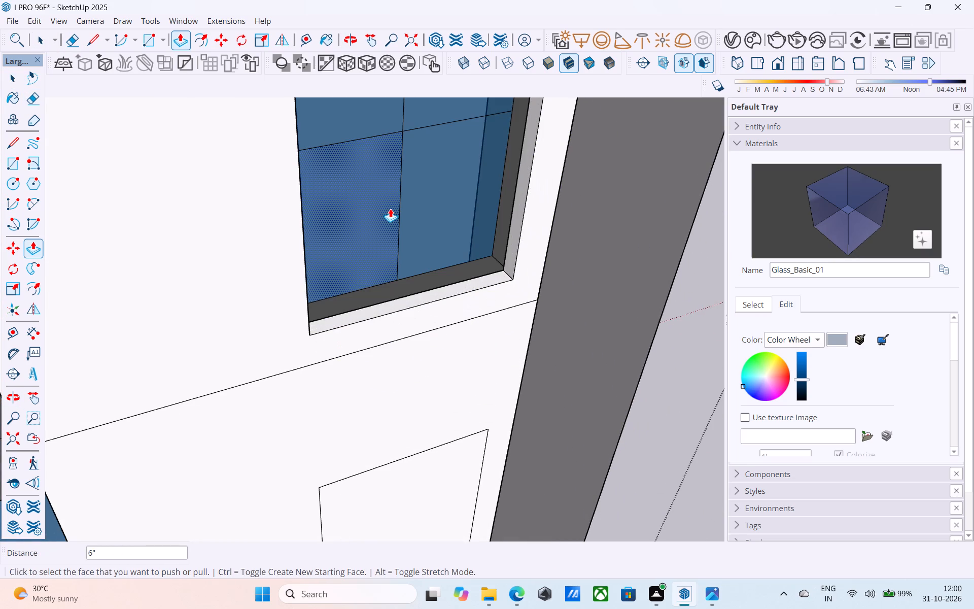
pyautogui.scroll(-10, 391, 209)
pyautogui.keyDown('shift'); pyautogui.moveTo(386, 223); pyautogui.dragTo(394, 172, button='middle'); pyautogui.keyUp('shift')
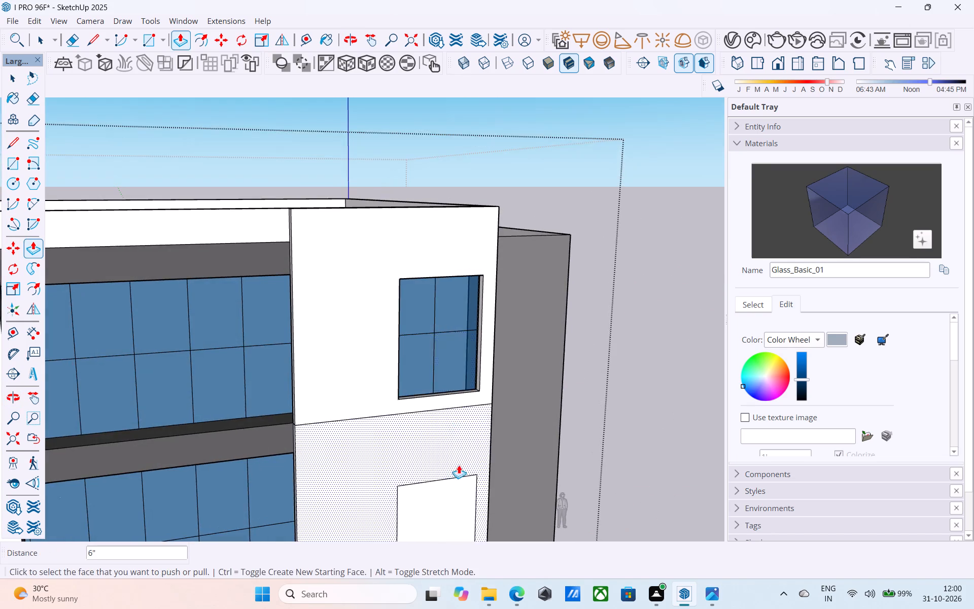
# Repeat the 6" inward push on the lower 8' by 6' rectangle of the white panel.
pyautogui.keyDown('shift'); pyautogui.moveTo(459, 465); pyautogui.dragTo(434, 260, button='middle'); pyautogui.keyUp('shift')
pyautogui.scroll(4, 416, 293)
pyautogui.doubleClick(416, 293)
pyautogui.scroll(-16, 416, 293)
pyautogui.press('space')
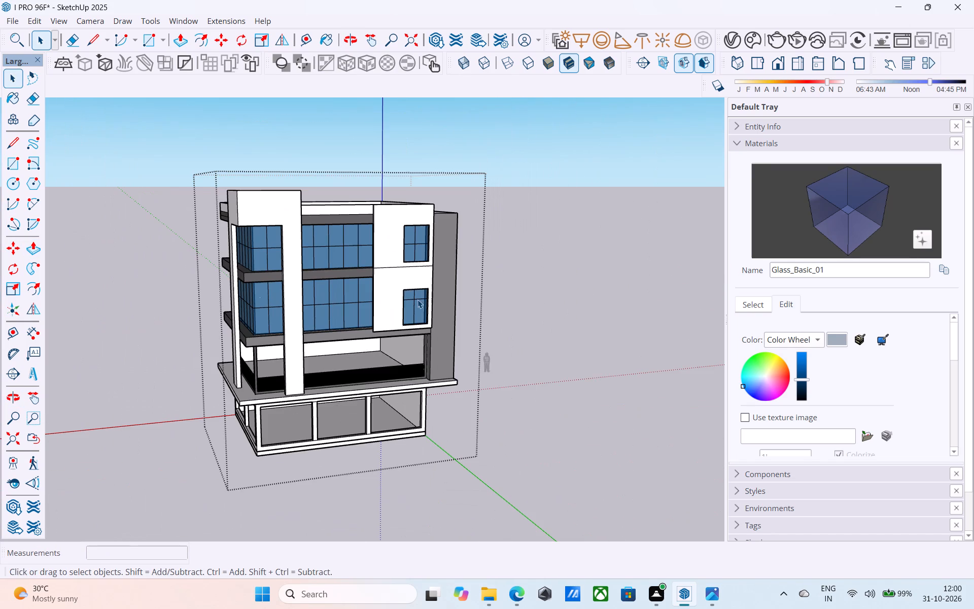
# Save the model.
pyautogui.hotkey('ctrl', 's')
pyautogui.click(462, 386)
pyautogui.hotkey('ctrl', 's')
# Erase the horizontal dividing line between the two window openings, on the white panel's front and narrow side faces.
pyautogui.moveTo(424, 378); pyautogui.dragTo(580, 390, button='middle')
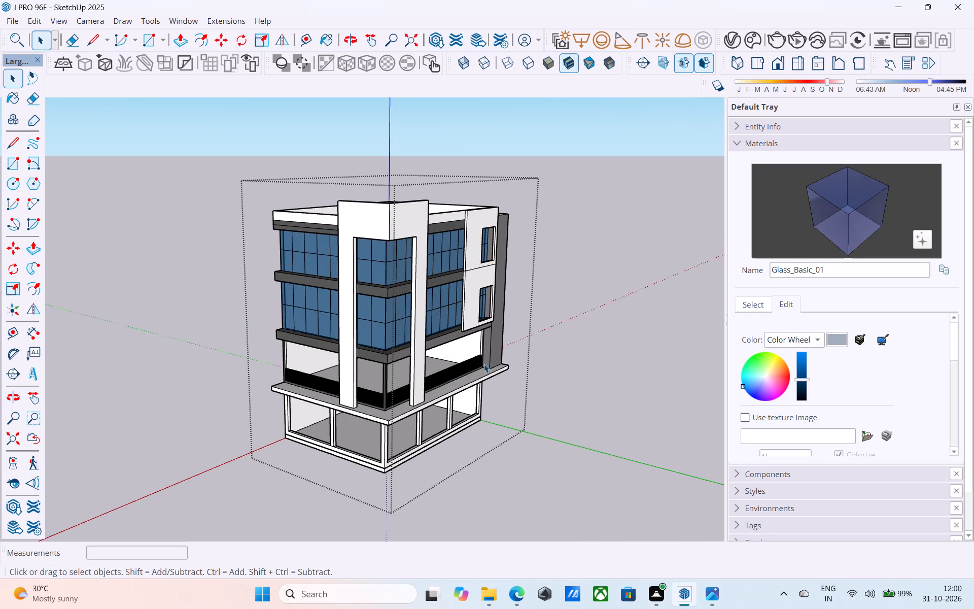
pyautogui.scroll(-4, 485, 363)
pyautogui.moveTo(485, 363); pyautogui.dragTo(460, 366, button='middle')
pyautogui.scroll(19, 464, 328)
pyautogui.press('e')
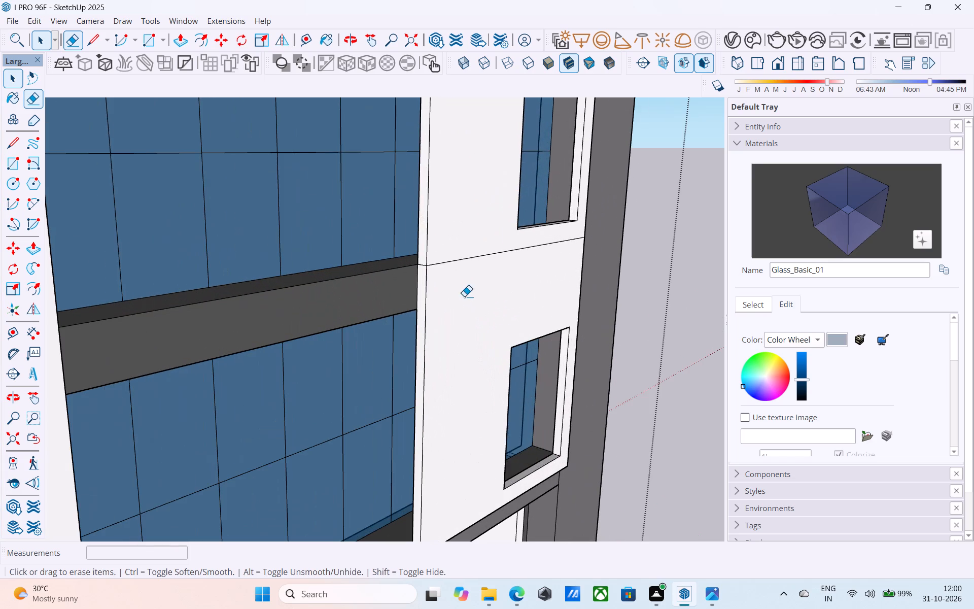
pyautogui.moveTo(456, 258); pyautogui.dragTo(468, 275)
pyautogui.scroll(9, 406, 261)
pyautogui.click(446, 267)
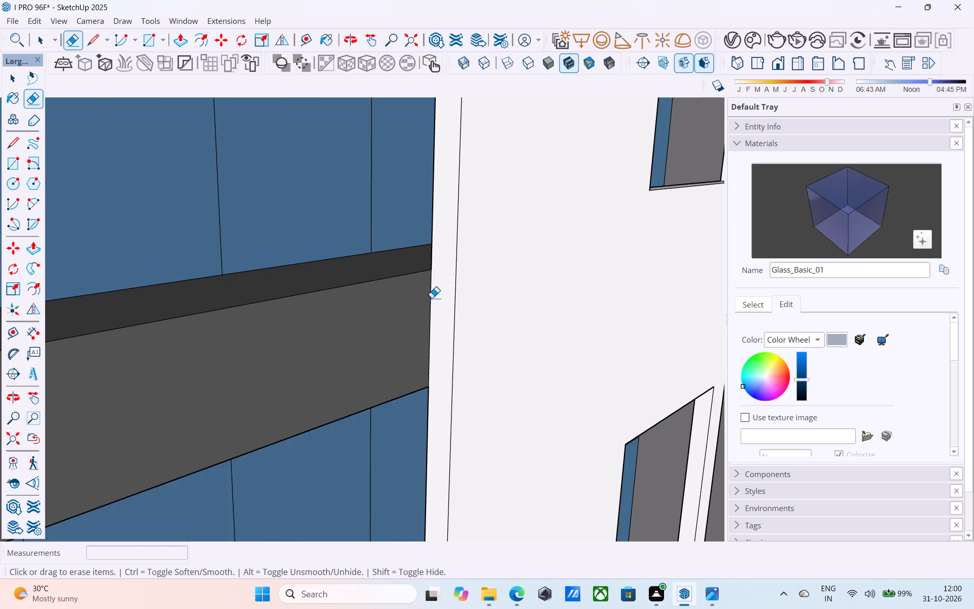
# Draw a short line across the dark parapet top from the white panel's inner top corner to the parapet's inside edge.
pyautogui.scroll(-14, 427, 309)
pyautogui.moveTo(471, 334); pyautogui.dragTo(3, 354, button='middle')
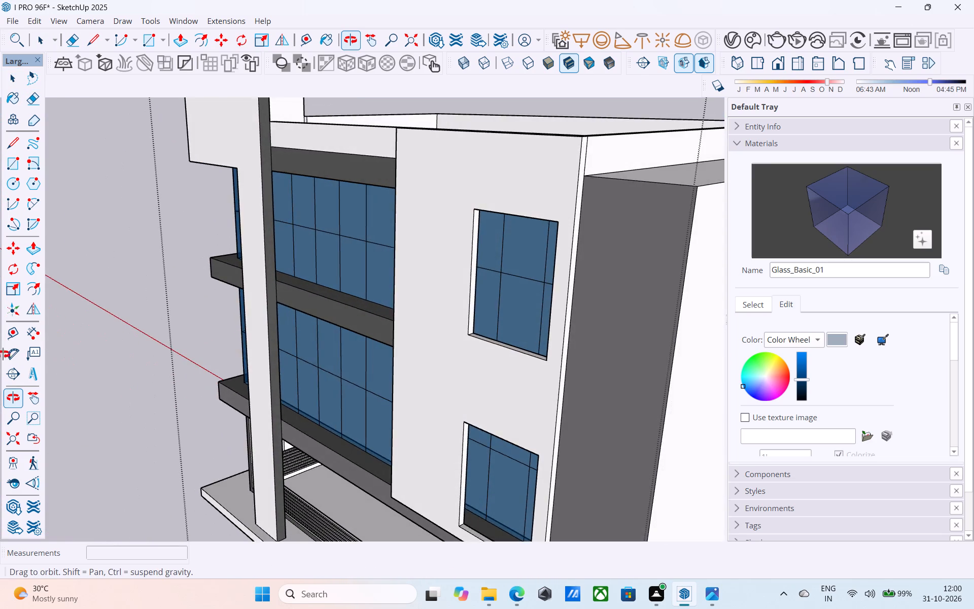
pyautogui.moveTo(3, 354); pyautogui.dragTo(455, 373, button='middle')
pyautogui.scroll(-9, 451, 372)
pyautogui.moveTo(434, 384); pyautogui.dragTo(462, 344, button='middle')
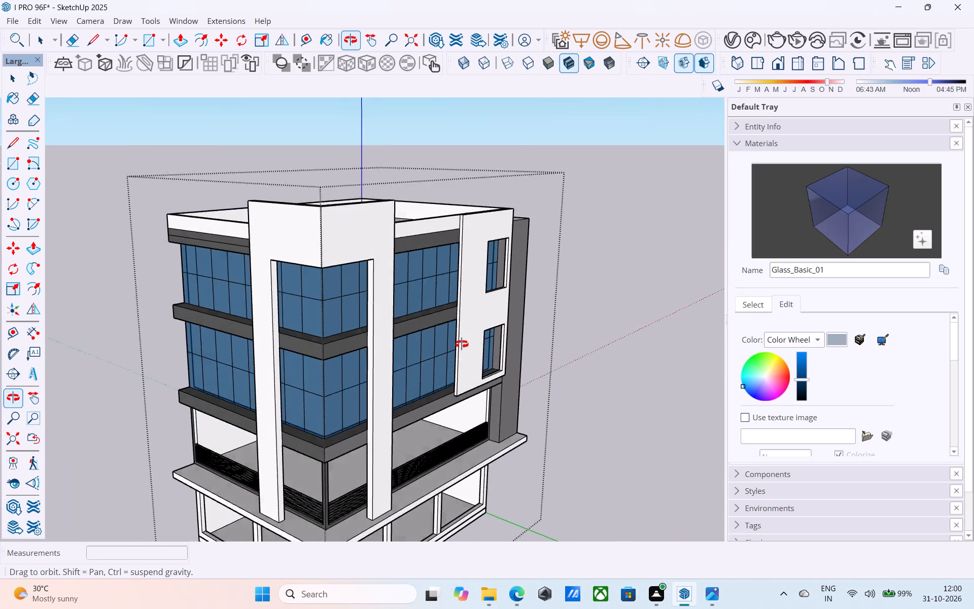
pyautogui.moveTo(462, 344); pyautogui.dragTo(462, 342, button='middle')
pyautogui.moveTo(462, 339); pyautogui.dragTo(449, 324, button='middle')
pyautogui.keyDown('shift'); pyautogui.moveTo(448, 300); pyautogui.dragTo(503, 409, button='middle'); pyautogui.keyUp('shift')
pyautogui.moveTo(544, 326); pyautogui.dragTo(537, 361, button='middle')
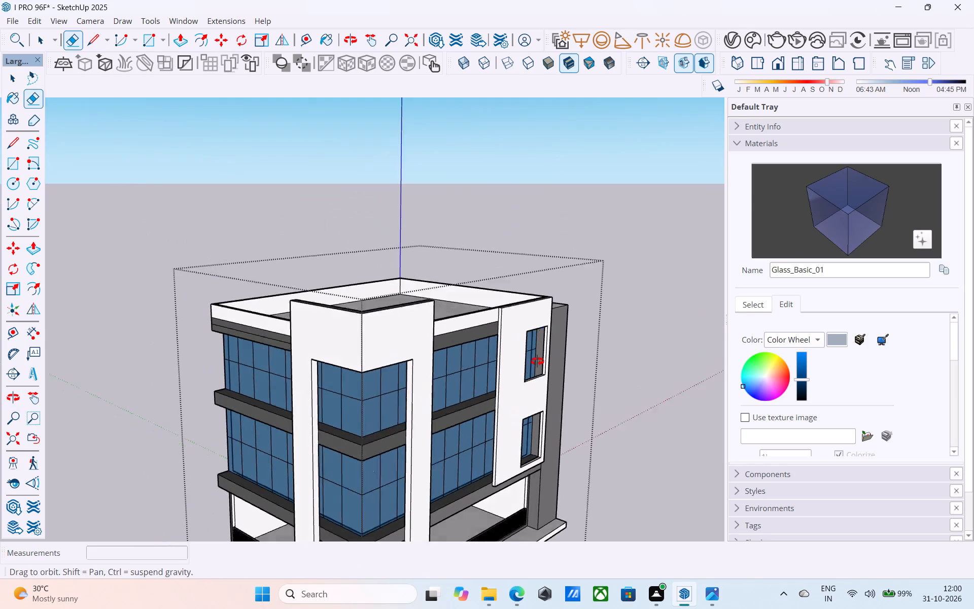
pyautogui.moveTo(537, 361); pyautogui.dragTo(537, 370, button='middle')
pyautogui.scroll(12, 512, 375)
pyautogui.moveTo(467, 352); pyautogui.dragTo(492, 443, button='middle')
pyautogui.press('space')
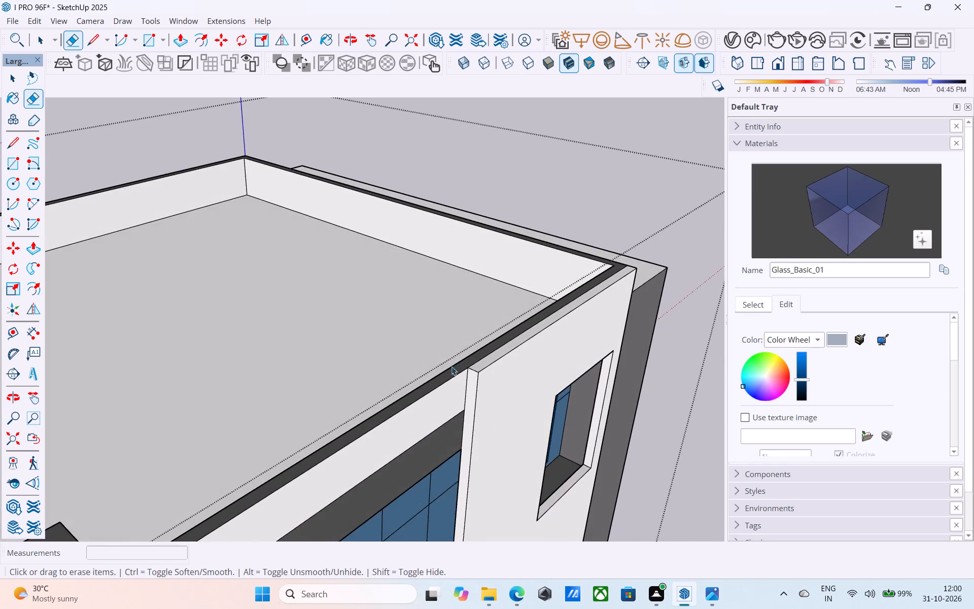
pyautogui.scroll(5, 451, 365)
pyautogui.press('l')
pyautogui.click(484, 374)
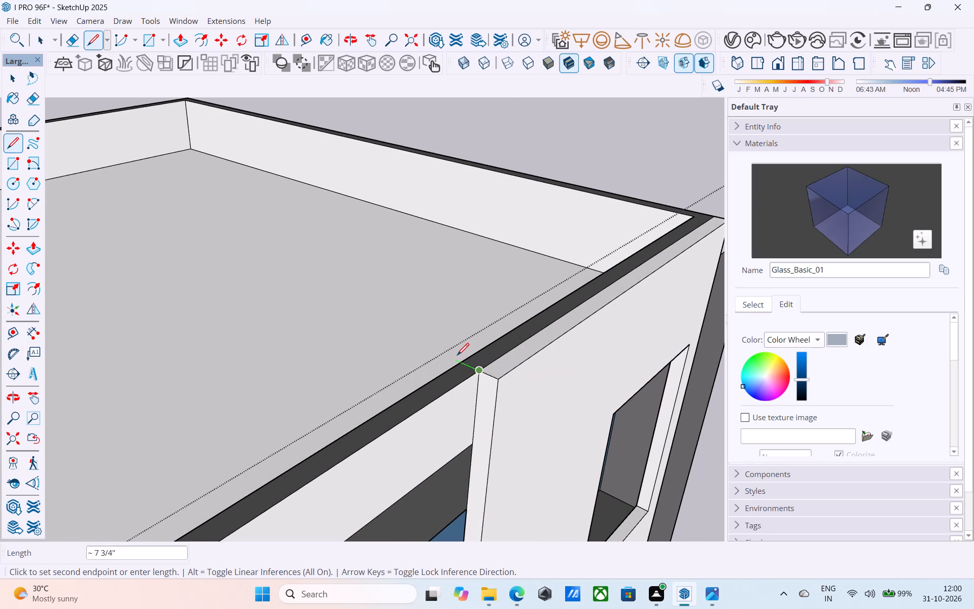
pyautogui.click(456, 365)
pyautogui.press('space')
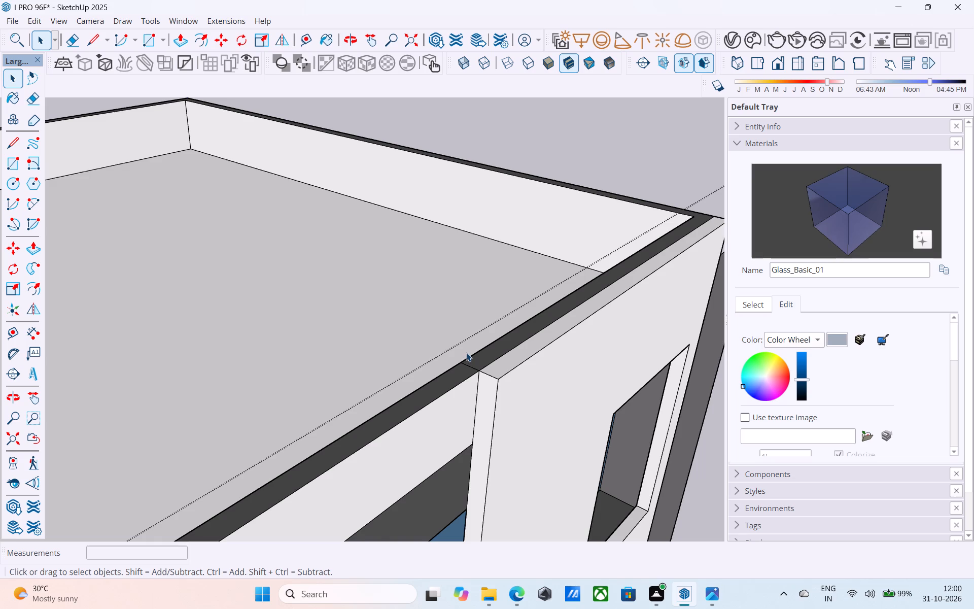
# Examine the whole building and its ground-floor frame and canopy from several angles.
pyautogui.scroll(-5, 466, 352)
pyautogui.moveTo(466, 352); pyautogui.dragTo(495, 306, button='middle')
pyautogui.scroll(-10, 504, 290)
pyautogui.moveTo(507, 300); pyautogui.dragTo(517, 241, button='middle')
pyautogui.scroll(-5, 539, 259)
pyautogui.moveTo(521, 303); pyautogui.dragTo(477, 260, button='middle')
pyautogui.scroll(-4, 496, 271)
pyautogui.moveTo(502, 293); pyautogui.dragTo(536, 306, button='middle')
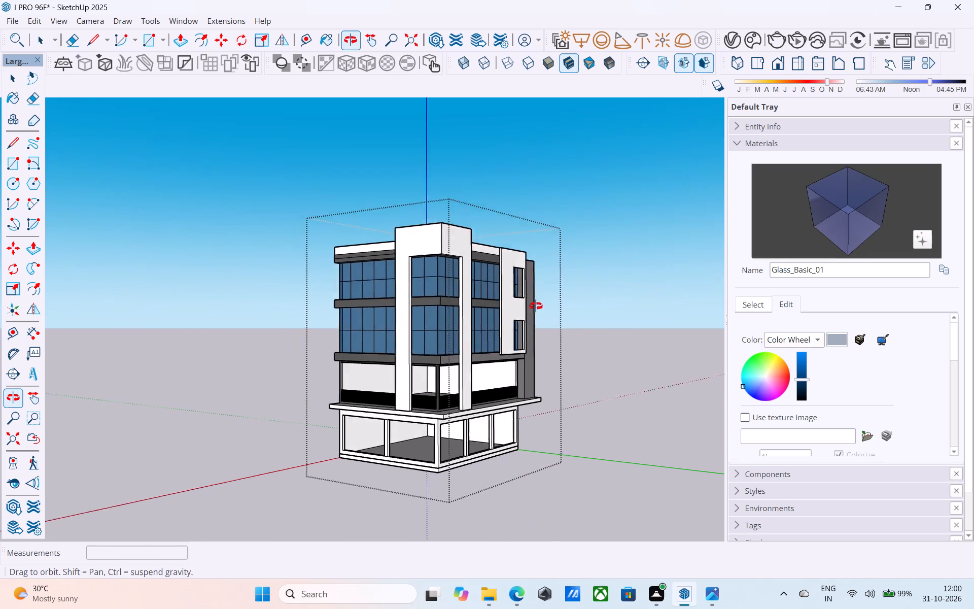
pyautogui.moveTo(536, 306); pyautogui.dragTo(522, 298, button='middle')
pyautogui.scroll(-4, 523, 288)
pyautogui.moveTo(493, 341); pyautogui.dragTo(497, 340, button='middle')
pyautogui.scroll(8, 493, 341)
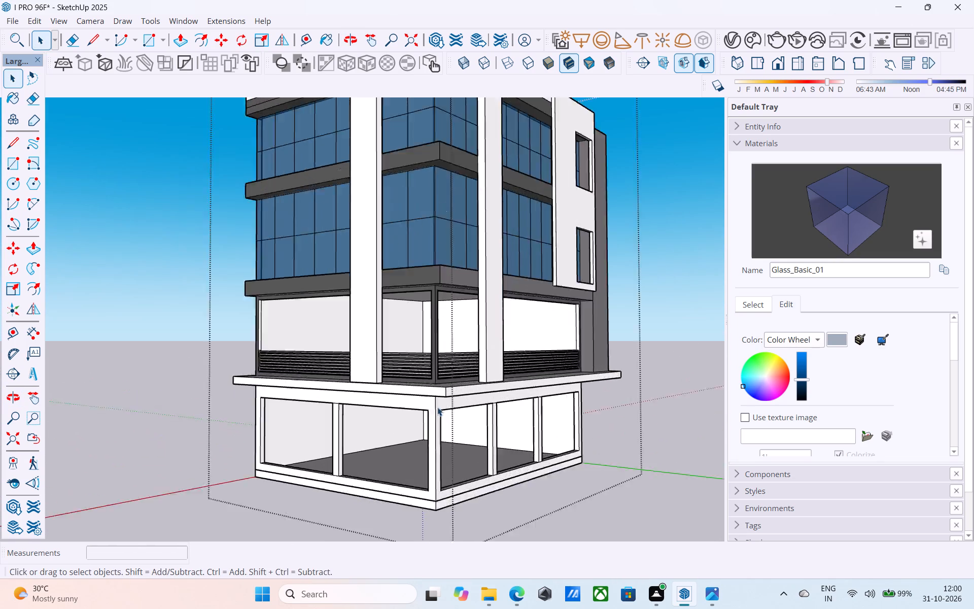
pyautogui.scroll(7, 437, 407)
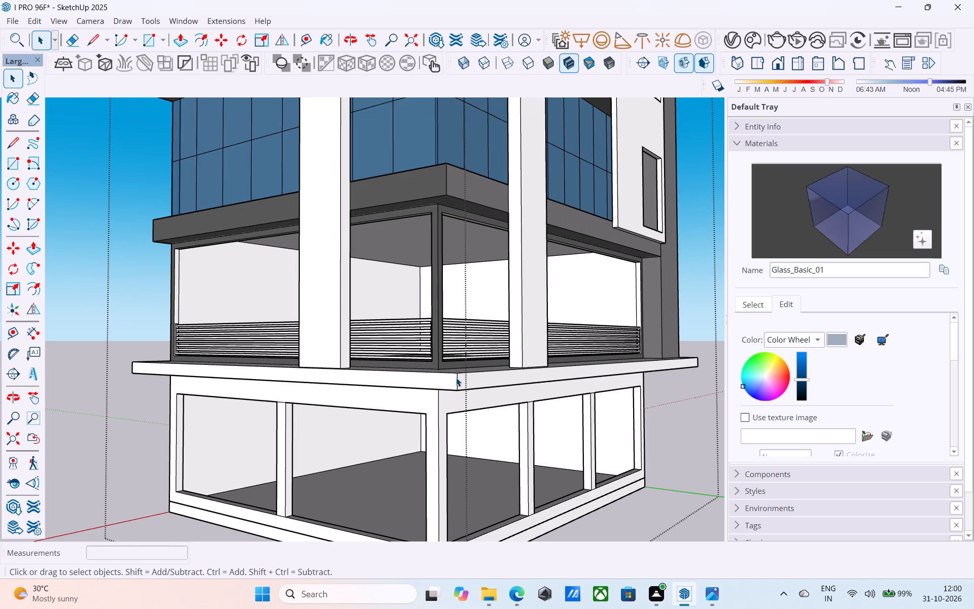
pyautogui.scroll(-10, 457, 377)
pyautogui.moveTo(490, 359); pyautogui.dragTo(469, 394, button='middle')
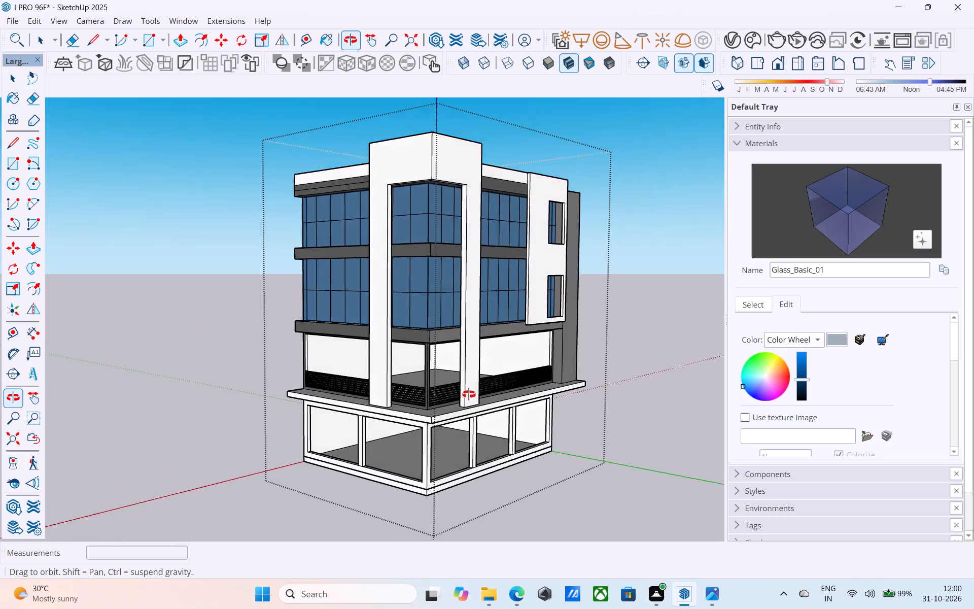
pyautogui.moveTo(469, 394); pyautogui.dragTo(485, 342, button='middle')
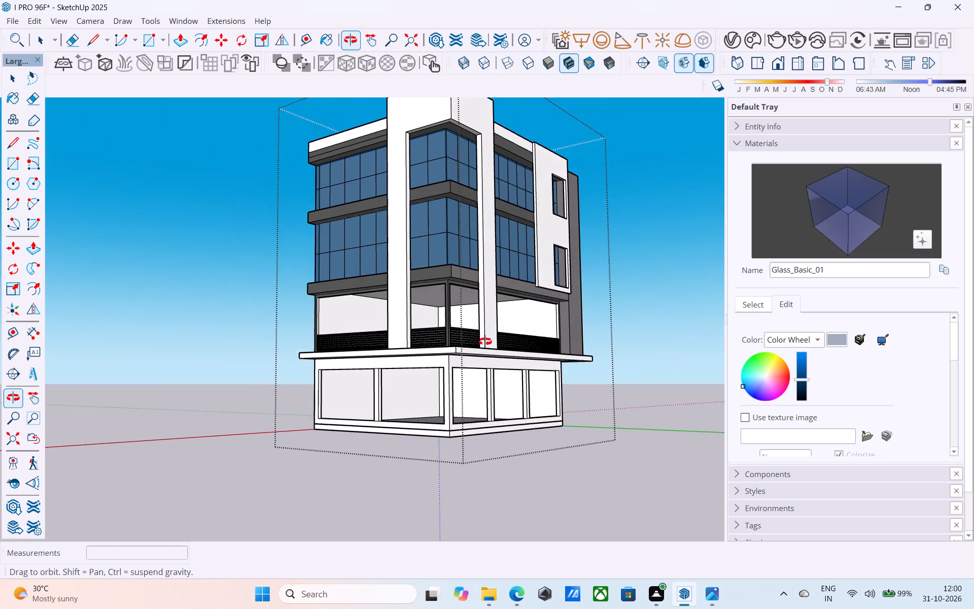
pyautogui.moveTo(485, 342); pyautogui.dragTo(489, 328, button='middle')
pyautogui.scroll(5, 446, 362)
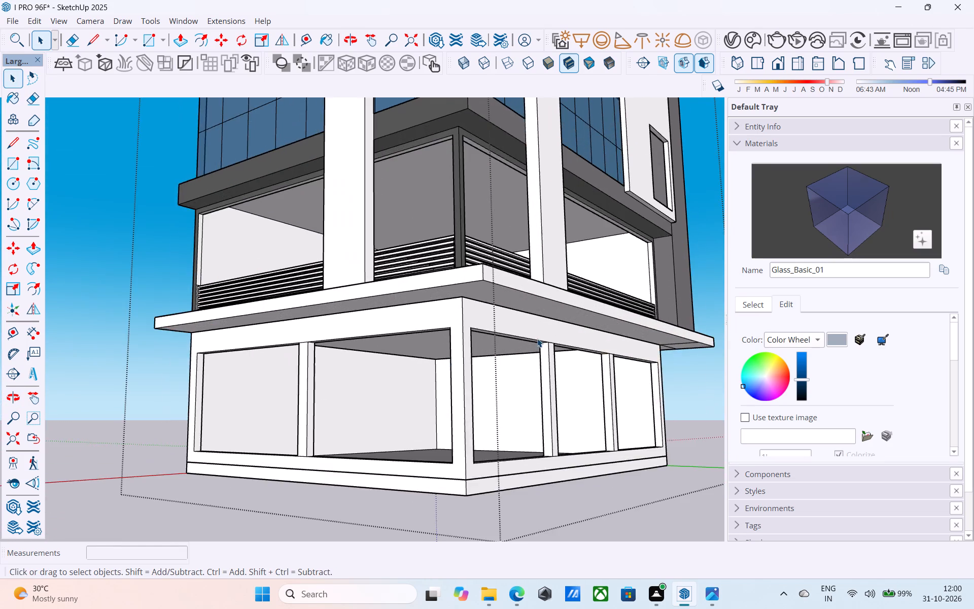
pyautogui.scroll(-3, 546, 335)
# Choose the M06_Steel_Smoke material from the materials already in the model.
pyautogui.click(749, 302)
pyautogui.click(791, 321)
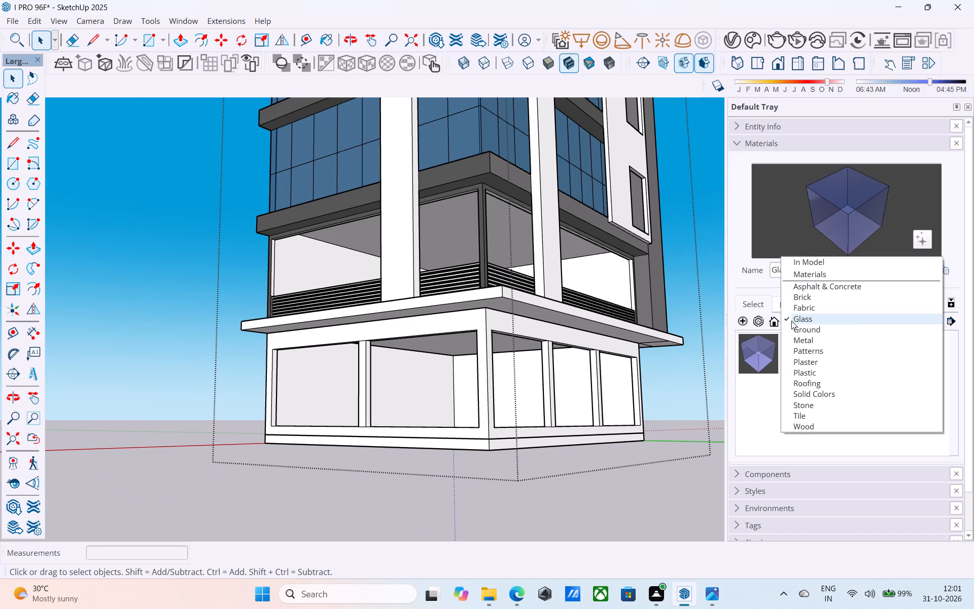
pyautogui.click(802, 265)
pyautogui.click(905, 353)
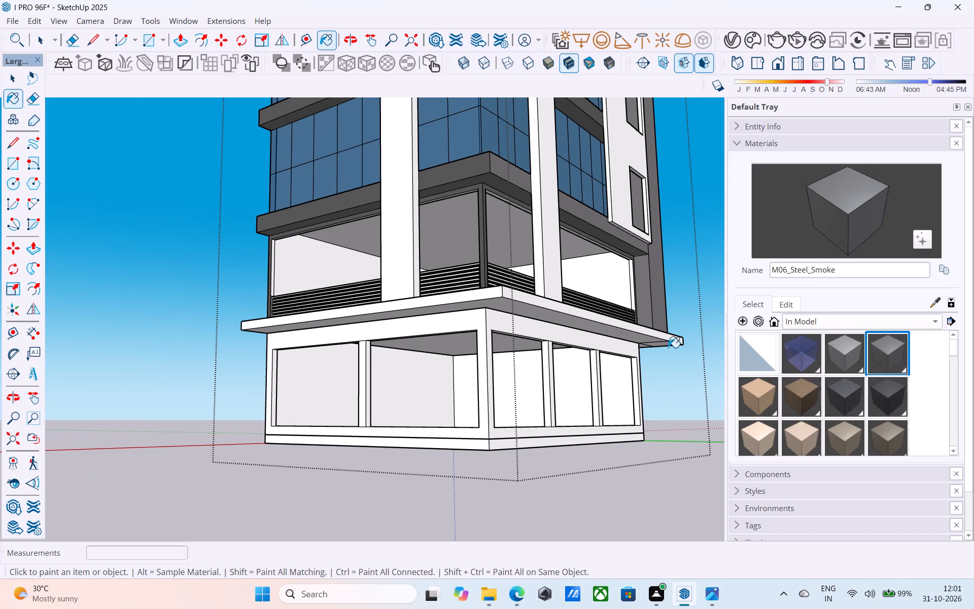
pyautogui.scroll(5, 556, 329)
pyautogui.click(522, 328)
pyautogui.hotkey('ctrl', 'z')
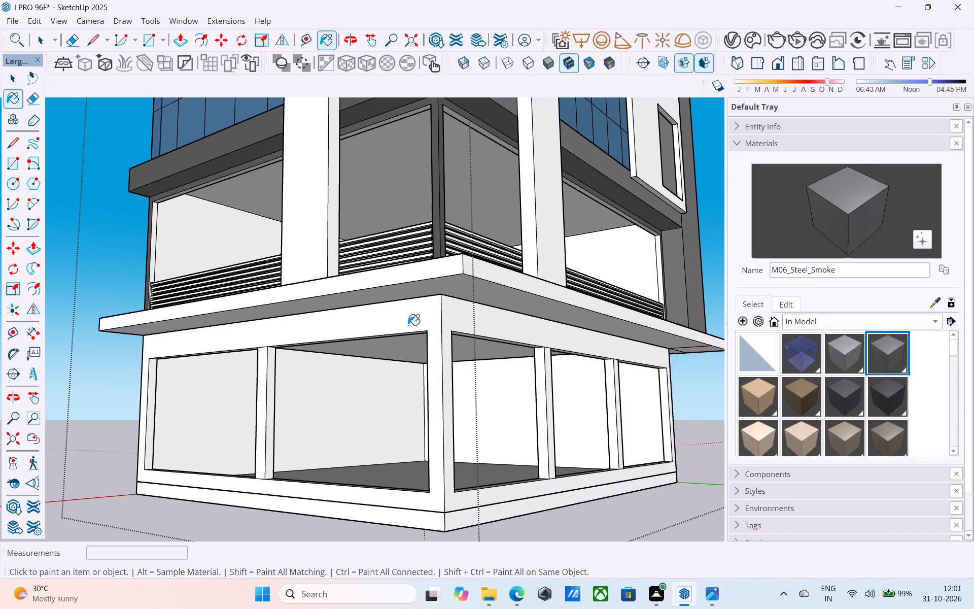
# Open the ground-floor frame group and paint its two outer facade faces with M06_Steel_Smoke.
pyautogui.press('space')
pyautogui.doubleClick(408, 325)
pyautogui.click(411, 324)
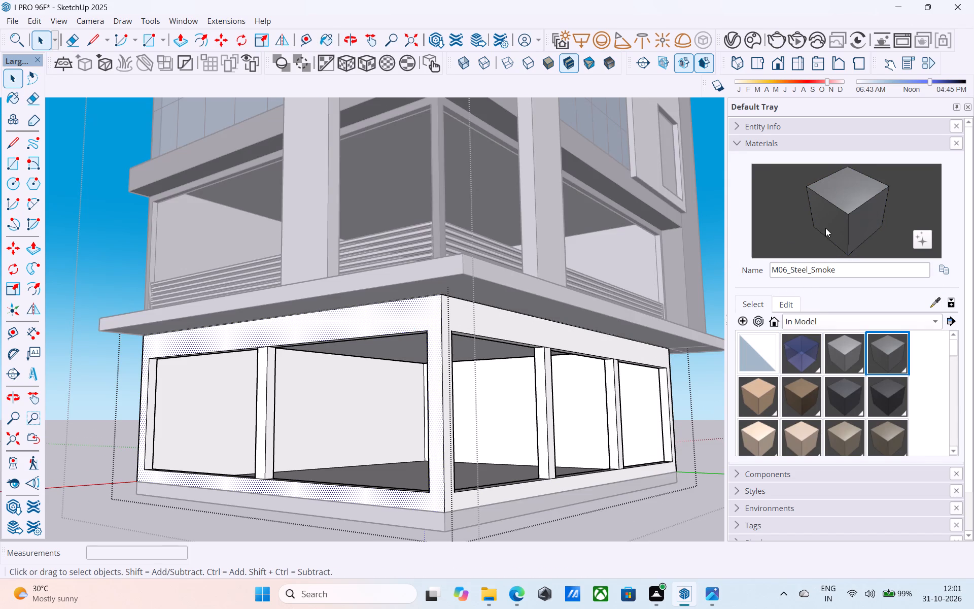
pyautogui.click(826, 227)
pyautogui.click(432, 307)
pyautogui.click(459, 308)
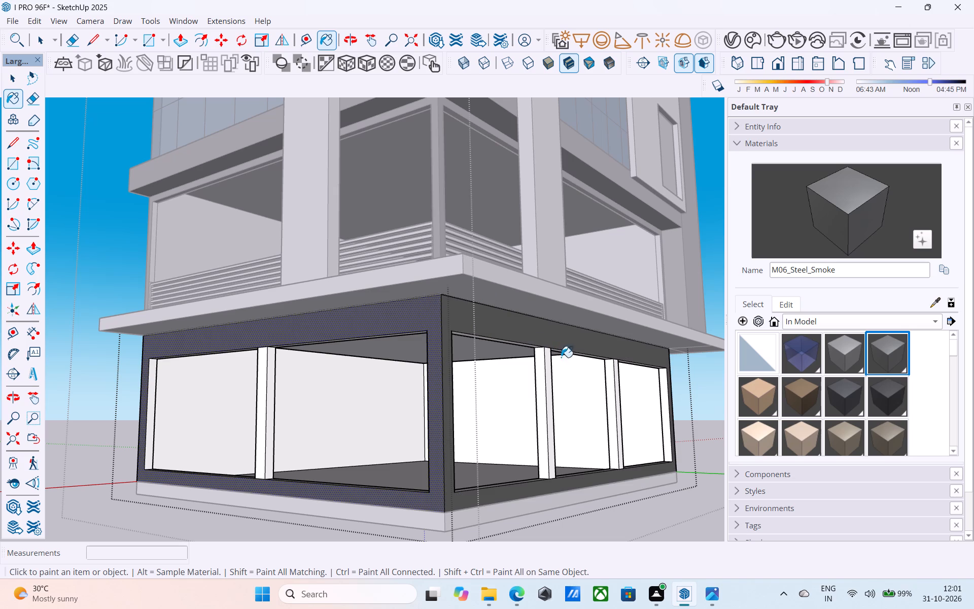
# Paint the two-bay side's mullion and end jamb and one face of the three-bay side's first mullion with M06_Steel_Smoke.
pyautogui.click(551, 360)
pyautogui.click(547, 361)
pyautogui.scroll(3, 266, 366)
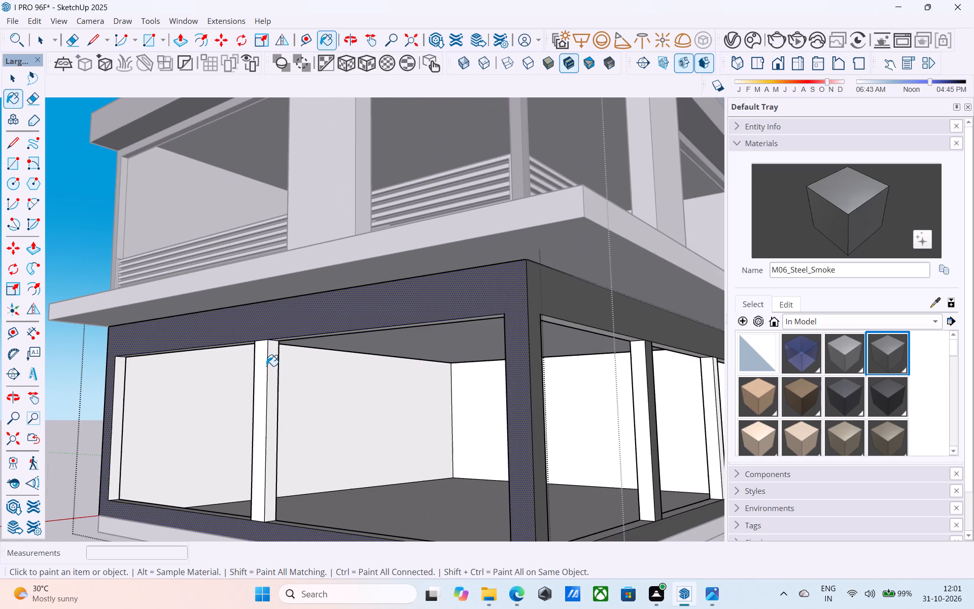
pyautogui.click(265, 361)
pyautogui.click(272, 362)
pyautogui.click(117, 385)
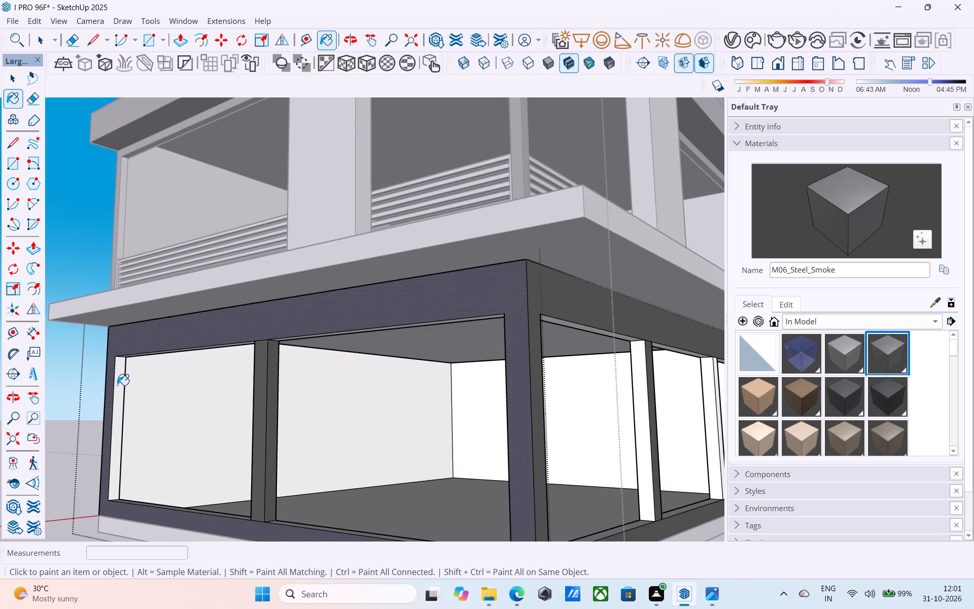
# Paint the remaining mullion faces and the far end jamb on the three-bay side of the ground-floor frame with M06_Steel_Smoke.
pyautogui.scroll(-2, 109, 388)
pyautogui.scroll(1, 539, 384)
pyautogui.click(537, 377)
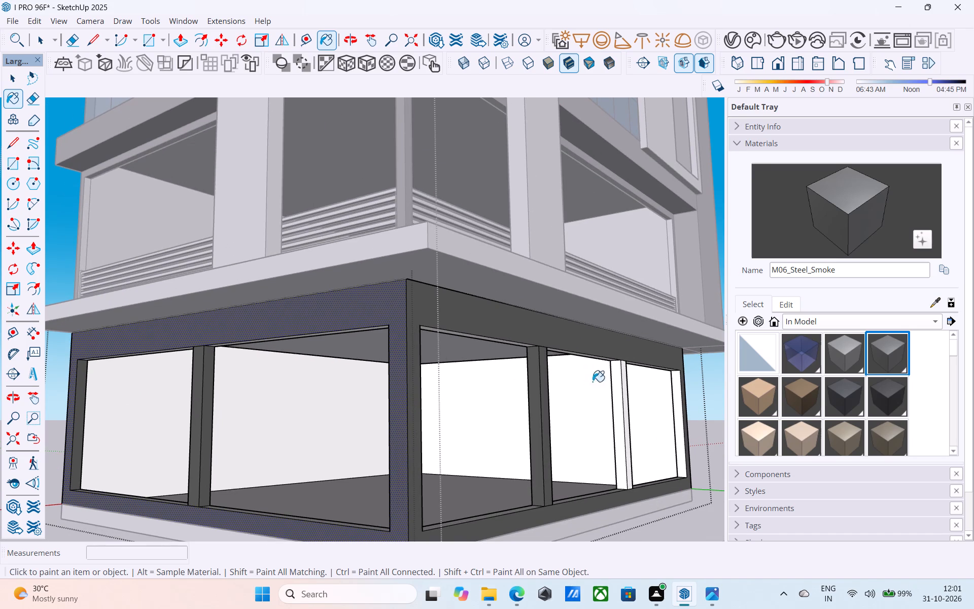
pyautogui.click(619, 381)
pyautogui.moveTo(615, 377); pyautogui.dragTo(435, 382, button='middle')
pyautogui.click(475, 390)
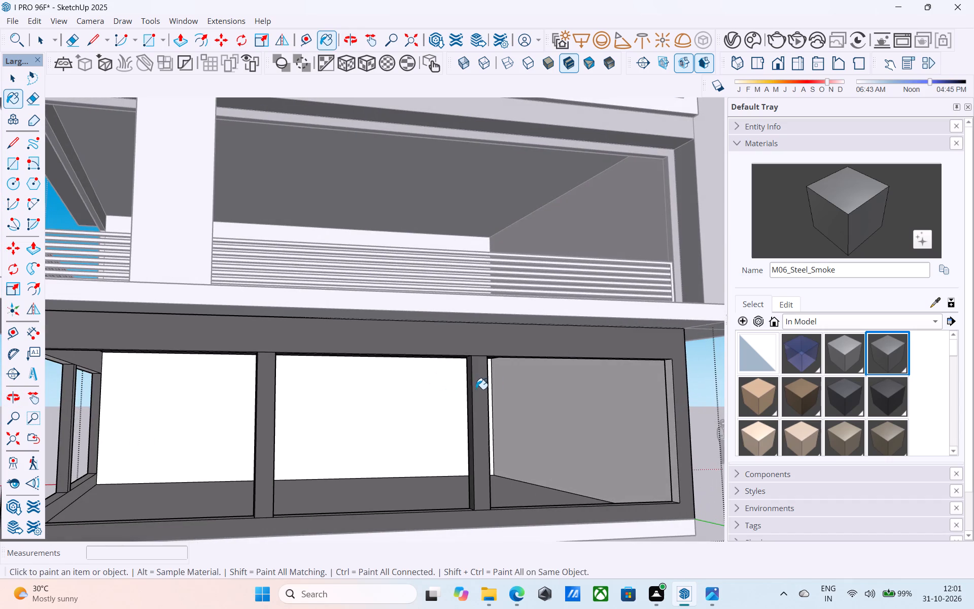
pyautogui.moveTo(504, 384); pyautogui.dragTo(623, 378, button='middle')
pyautogui.scroll(-7, 398, 370)
pyautogui.scroll(11, 560, 371)
pyautogui.click(590, 376)
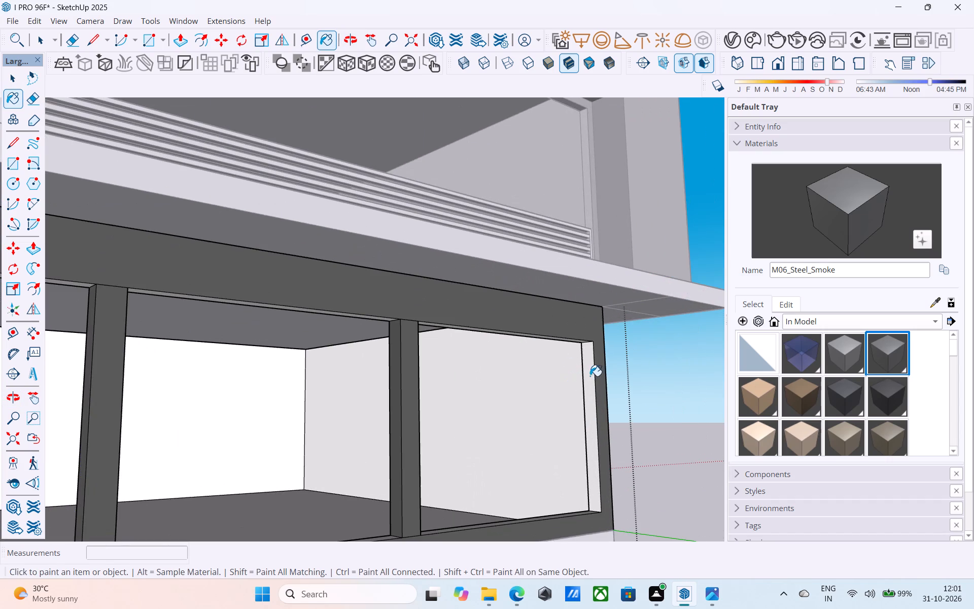
# Paint the head undersides of the window openings on both sides of the ground-floor frame with M06_Steel_Smoke.
pyautogui.scroll(-4, 589, 375)
pyautogui.moveTo(407, 414); pyautogui.dragTo(445, 367, button='middle')
pyautogui.keyDown('shift'); pyautogui.moveTo(432, 328); pyautogui.dragTo(493, 495, button='middle'); pyautogui.keyUp('shift')
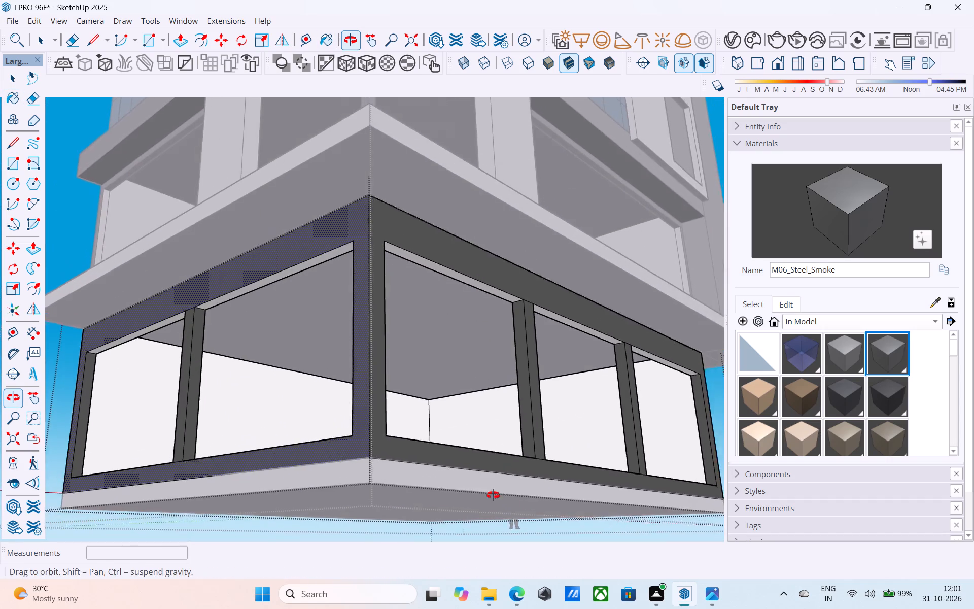
pyautogui.keyDown('shift'); pyautogui.moveTo(493, 495); pyautogui.dragTo(502, 459, button='middle'); pyautogui.keyUp('shift')
pyautogui.click(176, 337)
pyautogui.click(227, 310)
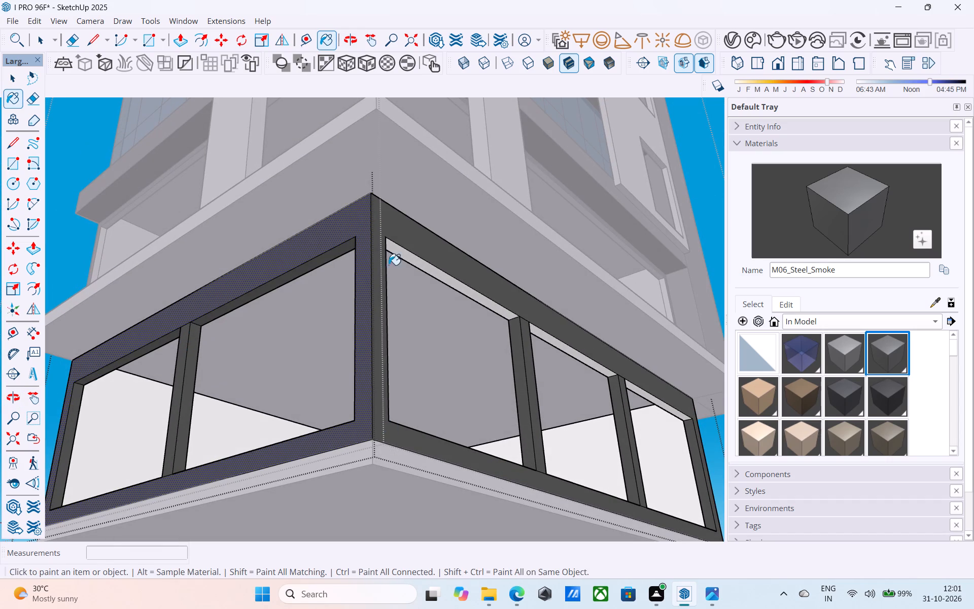
pyautogui.click(406, 258)
pyautogui.moveTo(510, 308); pyautogui.dragTo(394, 240, button='middle')
pyautogui.keyDown('shift'); pyautogui.moveTo(393, 239); pyautogui.dragTo(373, 238, button='middle'); pyautogui.keyUp('shift')
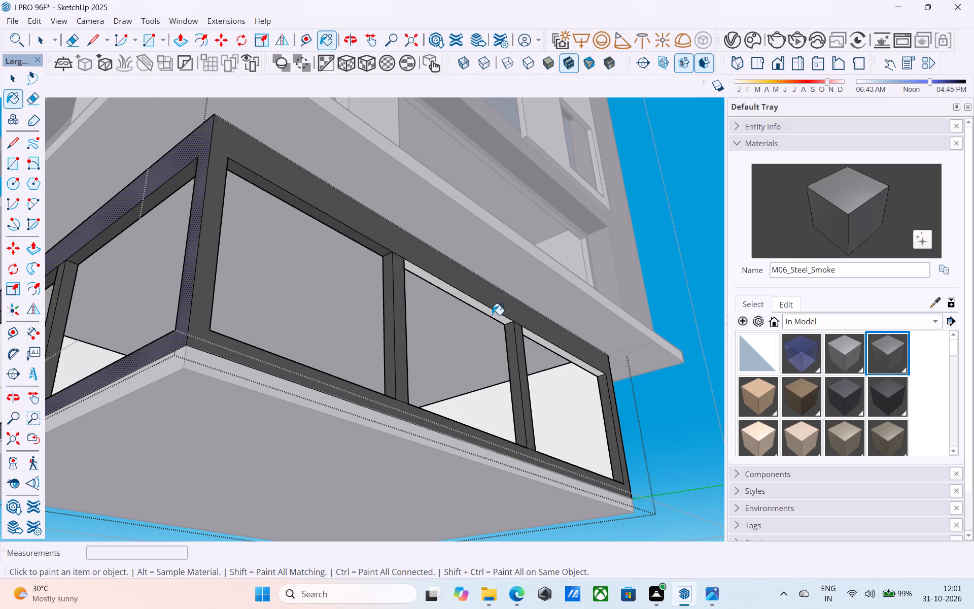
pyautogui.click(492, 315)
pyautogui.click(536, 341)
pyautogui.scroll(-5, 519, 304)
pyautogui.scroll(4, 530, 313)
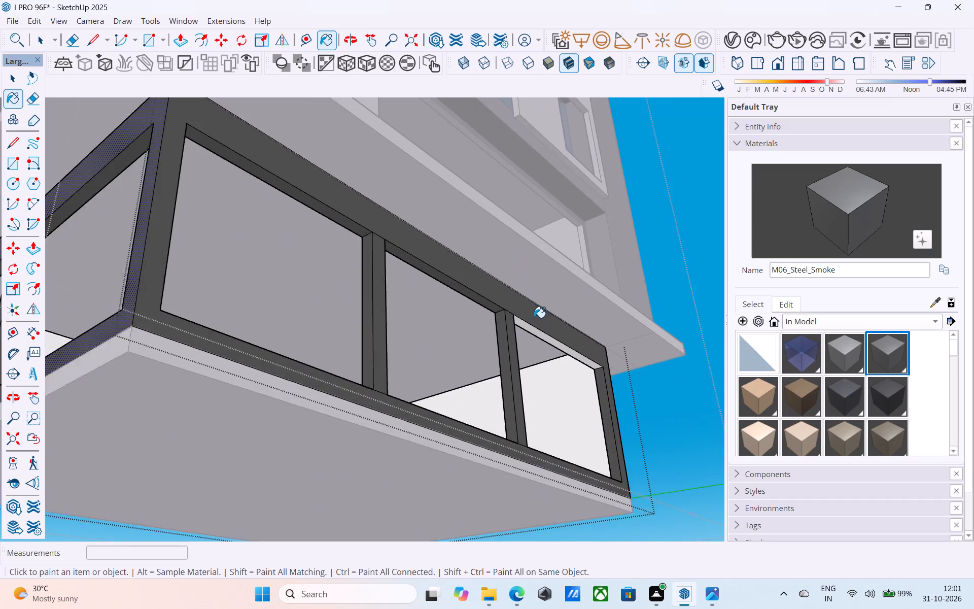
pyautogui.scroll(4, 534, 318)
pyautogui.click(529, 330)
# Paint the sill tops of the two-bay and three-bay sides with M06_Steel_Smoke and close the ground-floor frame group.
pyautogui.scroll(-5, 520, 319)
pyautogui.moveTo(497, 336); pyautogui.dragTo(554, 267, button='middle')
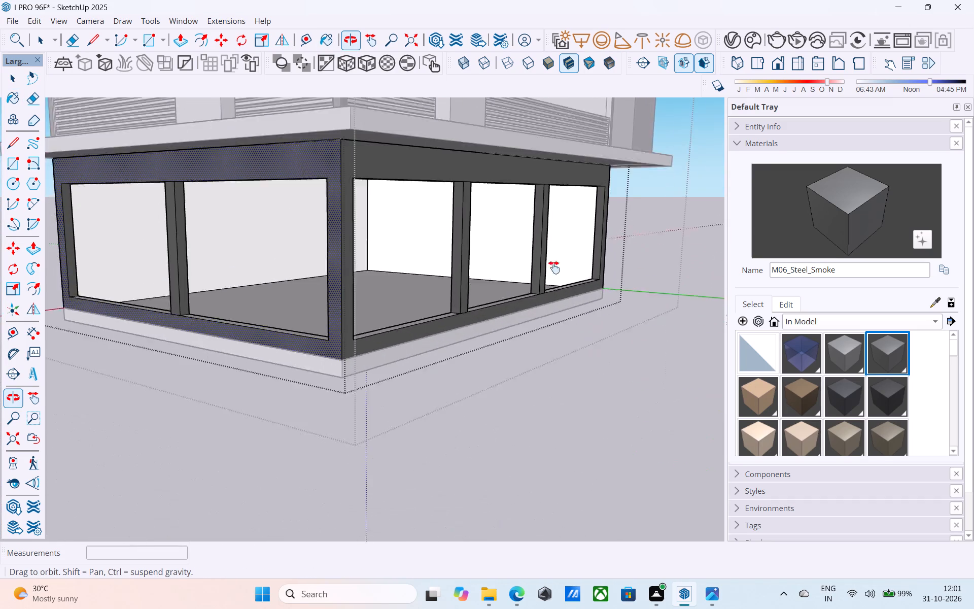
pyautogui.moveTo(554, 267); pyautogui.dragTo(581, 366, button='middle')
pyautogui.keyDown('shift'); pyautogui.moveTo(187, 344); pyautogui.dragTo(234, 332, button='middle'); pyautogui.keyUp('shift')
pyautogui.scroll(4, 218, 350)
pyautogui.click(218, 347)
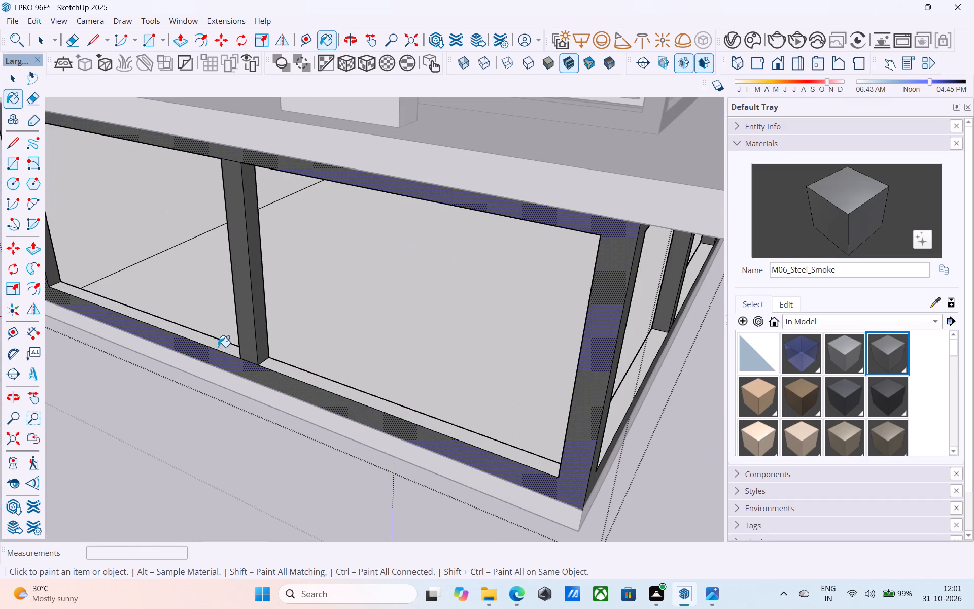
pyautogui.click(277, 371)
pyautogui.moveTo(298, 378); pyautogui.dragTo(122, 381, button='middle')
pyautogui.click(226, 427)
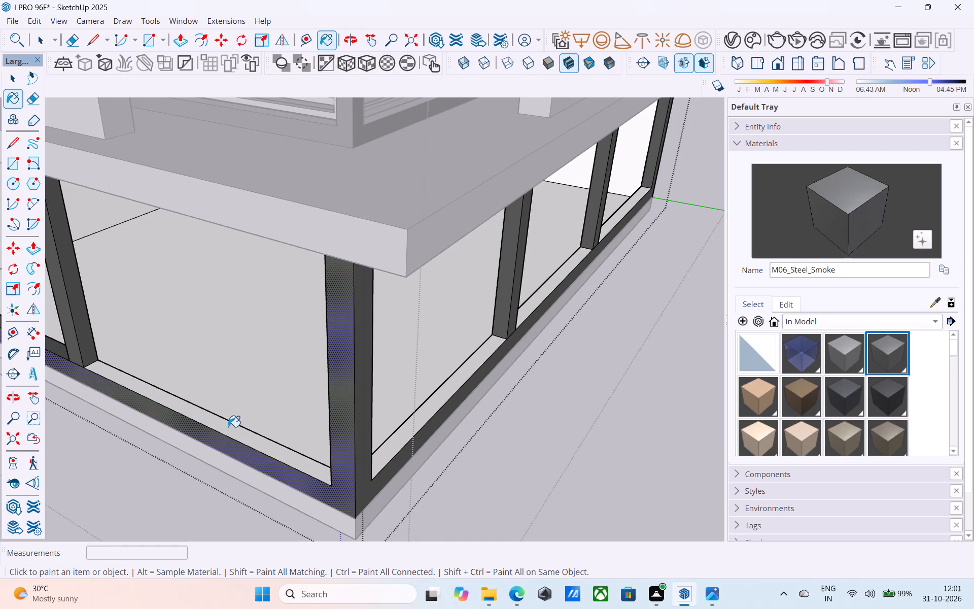
pyautogui.click(416, 423)
pyautogui.keyDown('shift'); pyautogui.moveTo(435, 406); pyautogui.dragTo(310, 490, button='middle'); pyautogui.keyUp('shift')
pyautogui.click(451, 352)
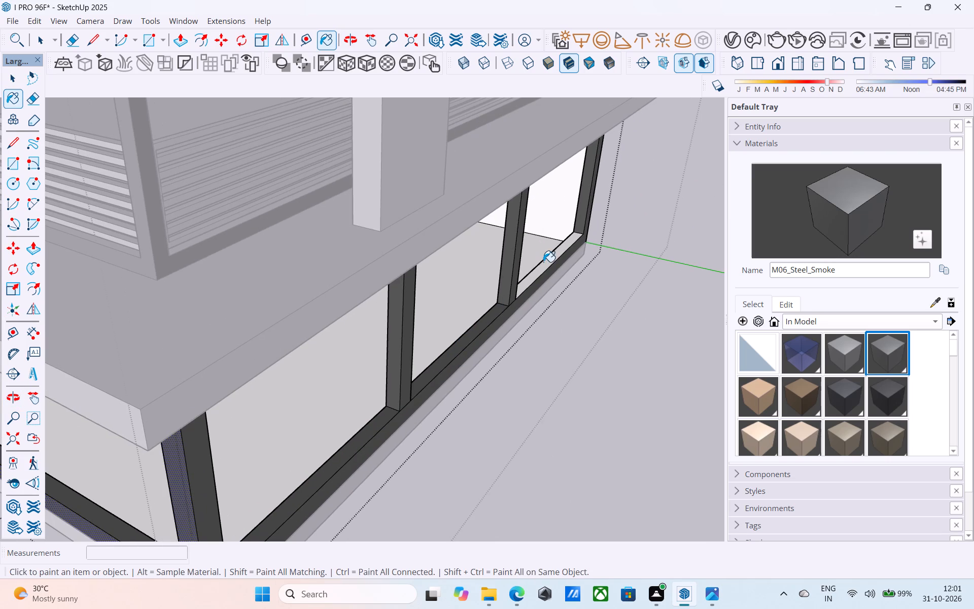
pyautogui.click(547, 260)
pyautogui.scroll(-8, 550, 260)
pyautogui.press('space')
pyautogui.click(596, 307)
pyautogui.scroll(-4, 595, 306)
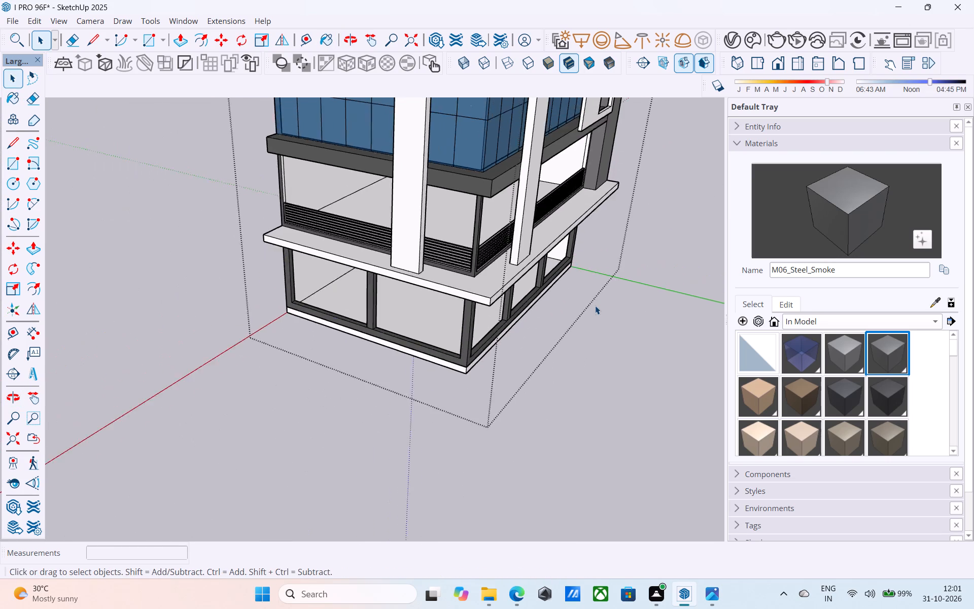
# Examine the painted ground-floor frame and the open floor with louvred railings above it from several angles.
pyautogui.moveTo(595, 306); pyautogui.dragTo(546, 388, button='middle')
pyautogui.moveTo(503, 366); pyautogui.dragTo(512, 353, button='middle')
pyautogui.moveTo(467, 348); pyautogui.dragTo(442, 364, button='middle')
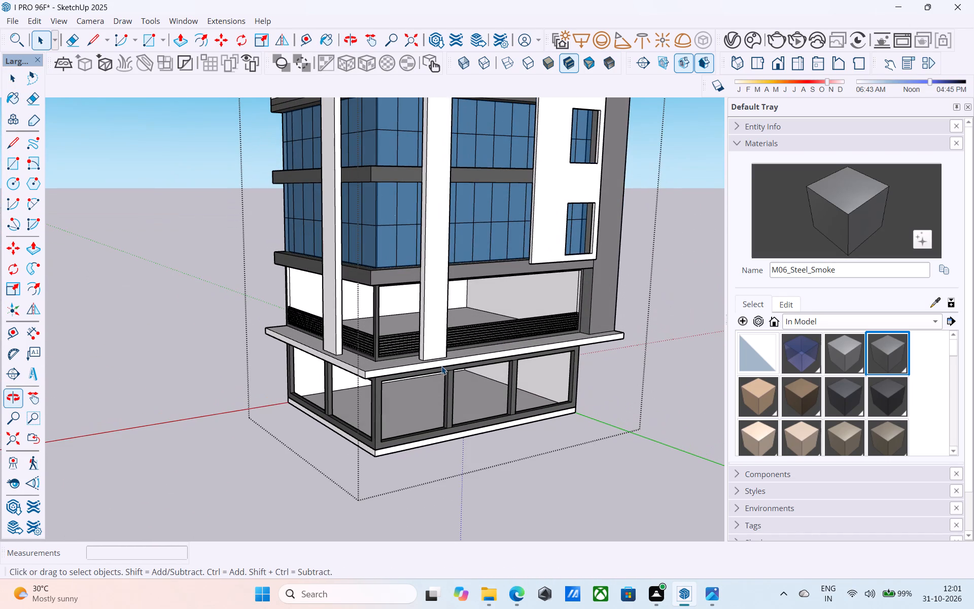
pyautogui.scroll(3, 415, 334)
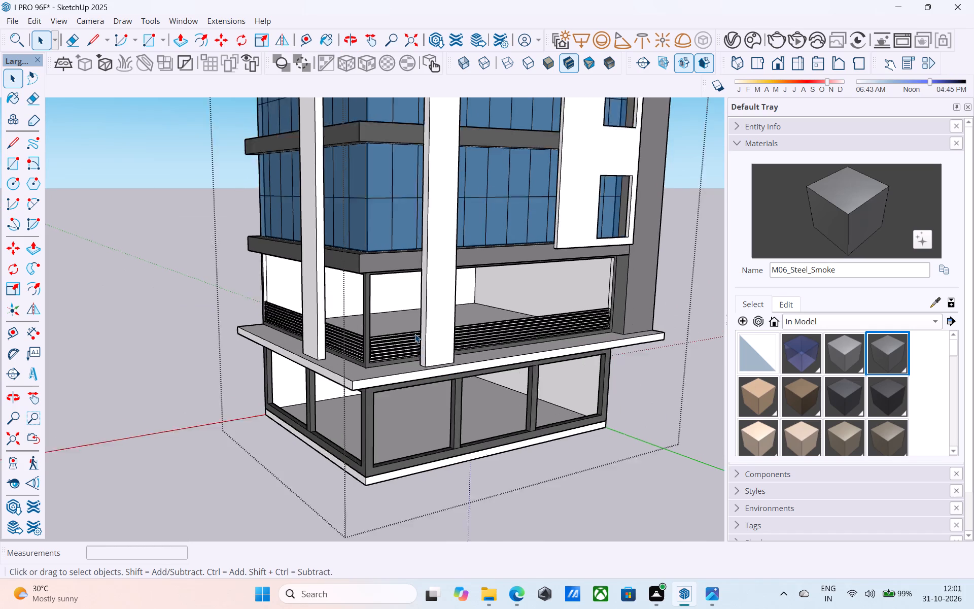
pyautogui.scroll(1, 415, 334)
pyautogui.keyDown('shift'); pyautogui.moveTo(415, 333); pyautogui.dragTo(413, 292, button='middle'); pyautogui.keyUp('shift')
pyautogui.keyDown('shift'); pyautogui.moveTo(413, 298); pyautogui.dragTo(433, 366, button='middle'); pyautogui.keyUp('shift')
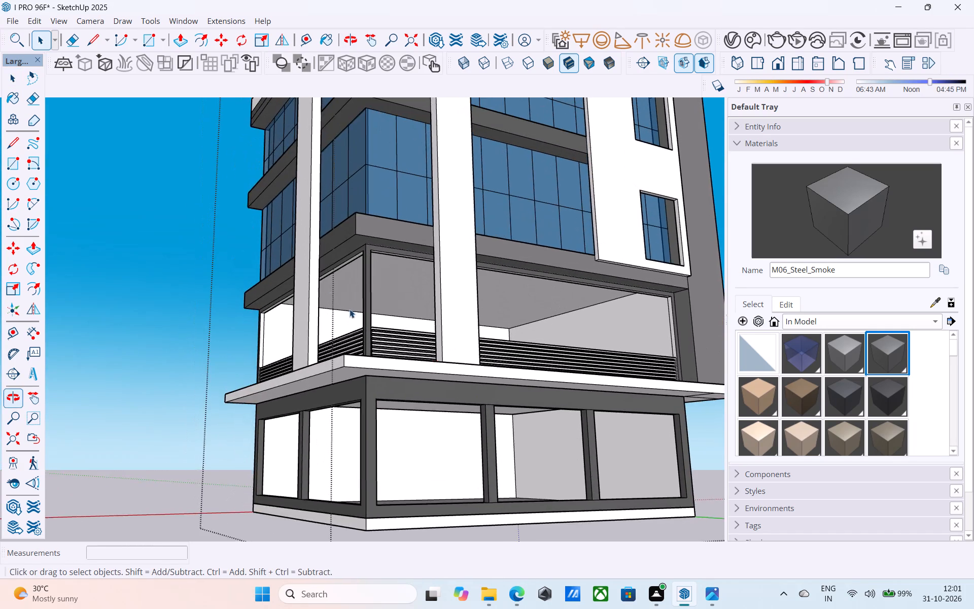
pyautogui.scroll(8, 300, 260)
pyautogui.click(359, 266)
pyautogui.moveTo(380, 281); pyautogui.dragTo(363, 292, button='middle')
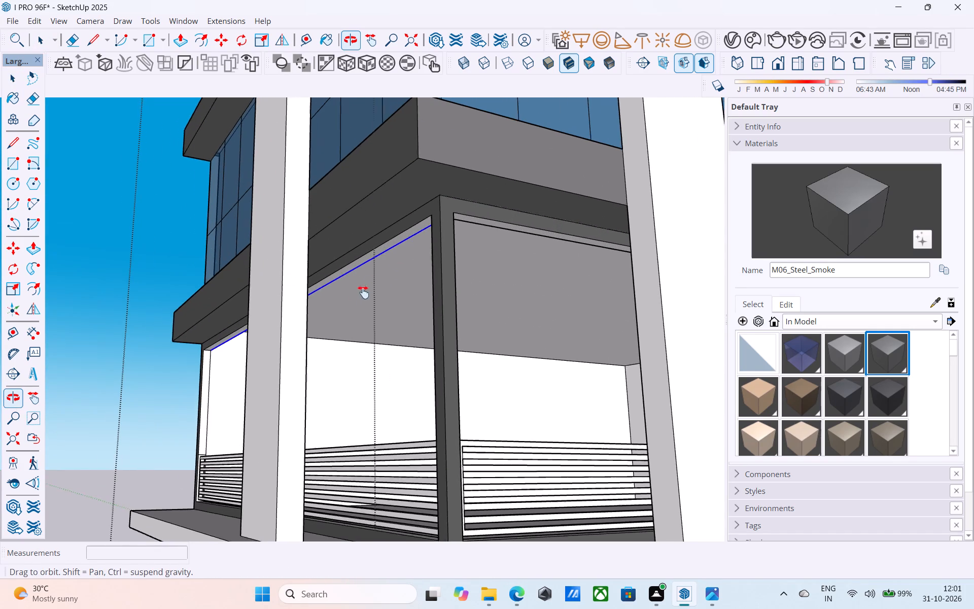
pyautogui.moveTo(363, 292); pyautogui.dragTo(276, 338, button='middle')
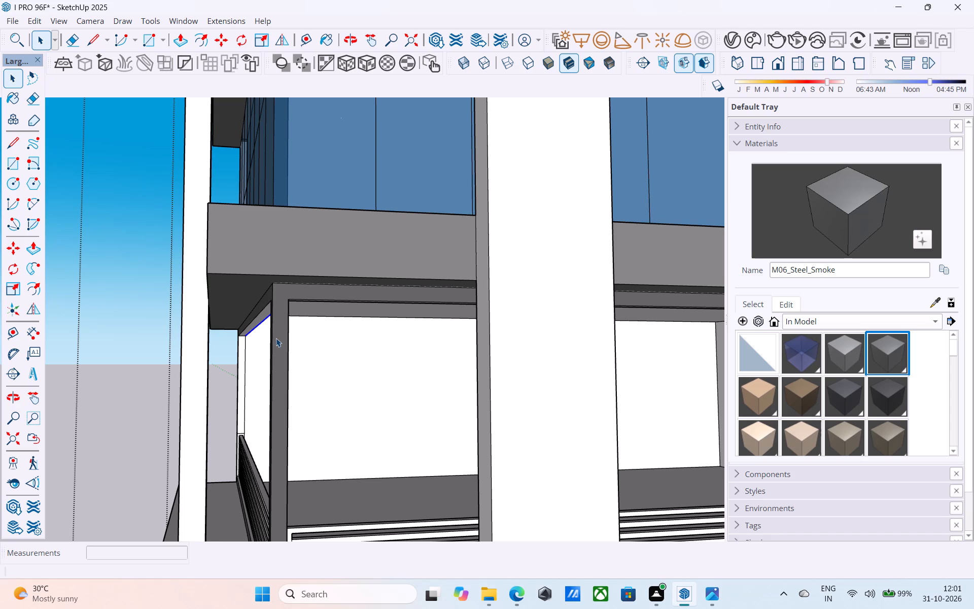
pyautogui.moveTo(276, 338); pyautogui.dragTo(185, 476, button='middle')
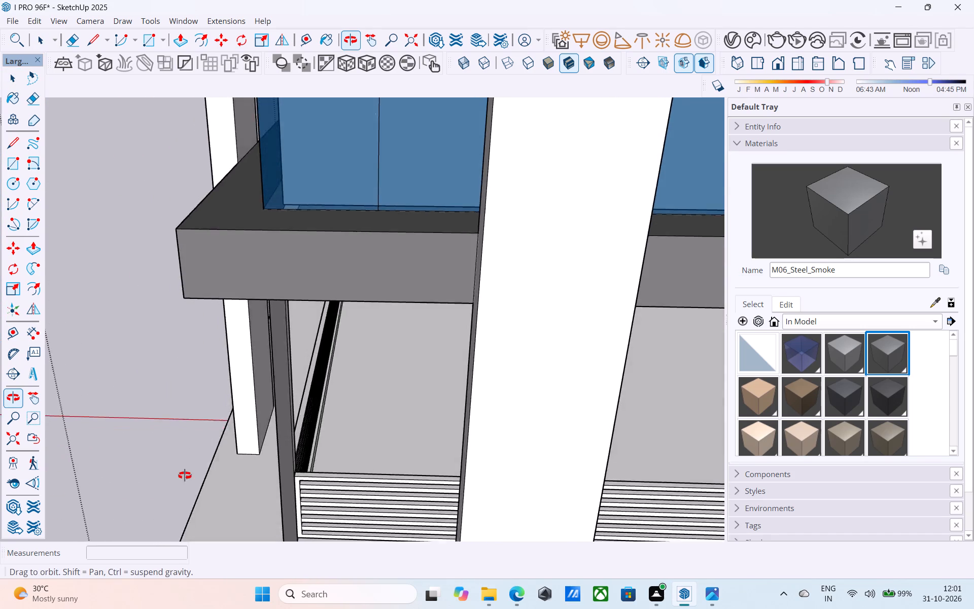
pyautogui.moveTo(185, 476); pyautogui.dragTo(357, 446, button='middle')
pyautogui.scroll(4, 464, 393)
pyautogui.scroll(-5, 457, 385)
pyautogui.moveTo(441, 382); pyautogui.dragTo(299, 383, button='middle')
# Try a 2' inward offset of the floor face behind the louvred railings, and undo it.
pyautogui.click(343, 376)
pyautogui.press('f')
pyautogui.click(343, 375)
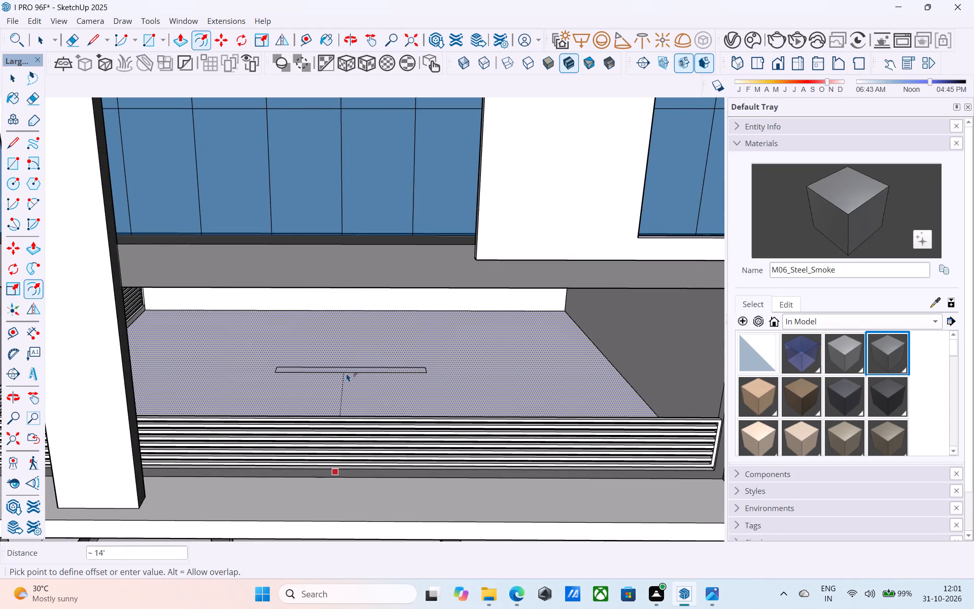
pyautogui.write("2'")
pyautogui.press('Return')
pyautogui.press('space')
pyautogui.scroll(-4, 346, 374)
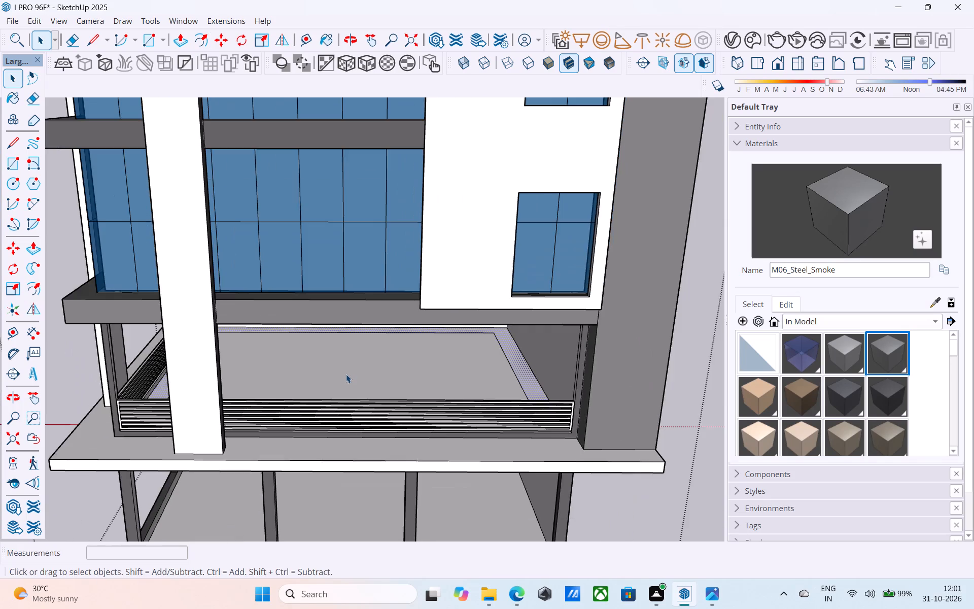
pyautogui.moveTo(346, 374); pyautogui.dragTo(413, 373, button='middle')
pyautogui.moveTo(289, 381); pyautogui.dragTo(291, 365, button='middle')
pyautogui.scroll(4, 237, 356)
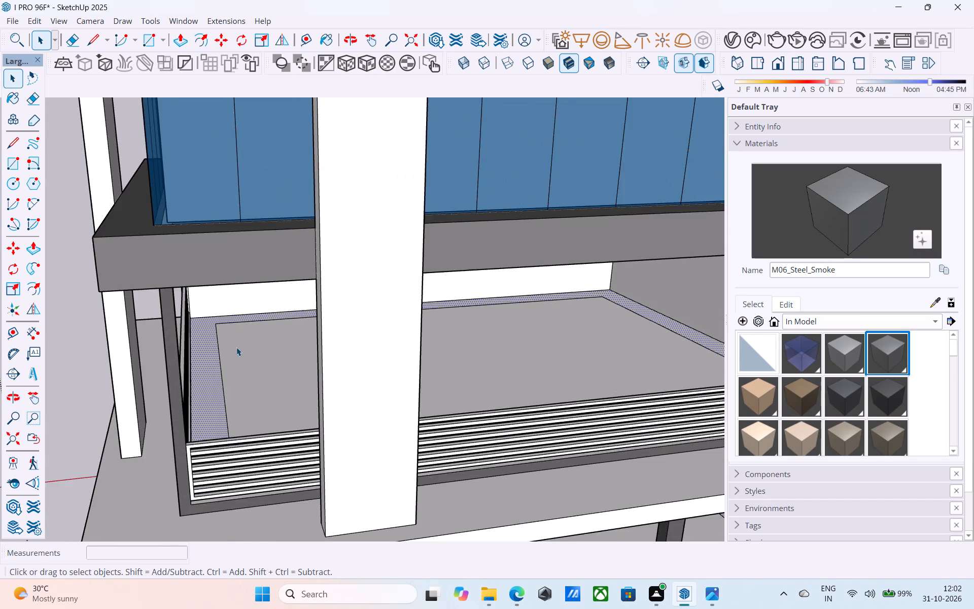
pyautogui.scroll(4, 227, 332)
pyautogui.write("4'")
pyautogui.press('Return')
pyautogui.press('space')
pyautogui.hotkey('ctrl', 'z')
# Offset the outline of the floor face behind the louvred railings inward by 4'.
pyautogui.click(236, 368)
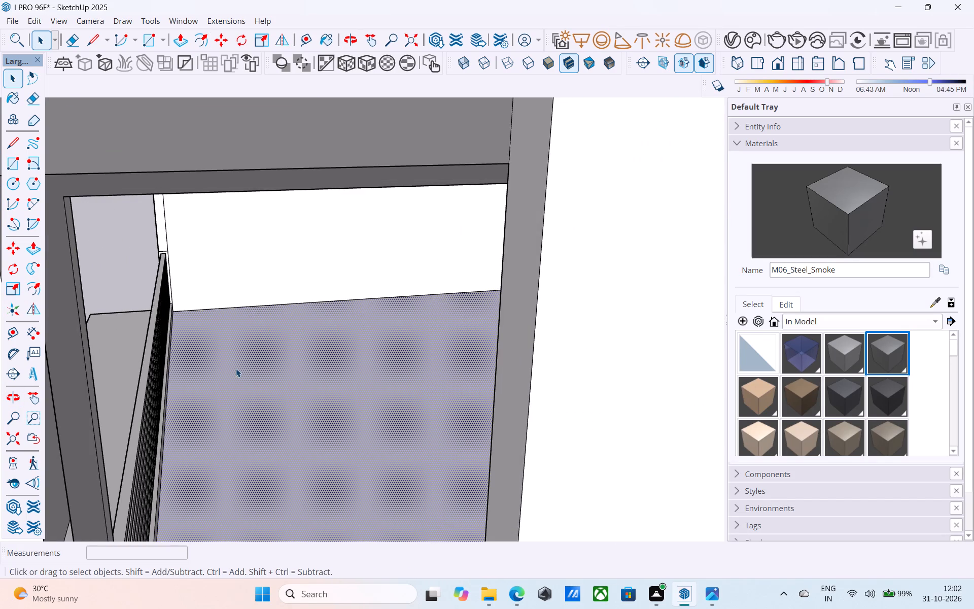
pyautogui.press('f')
pyautogui.click(236, 368)
pyautogui.press('4')
pyautogui.press("'")
pyautogui.press('Return')
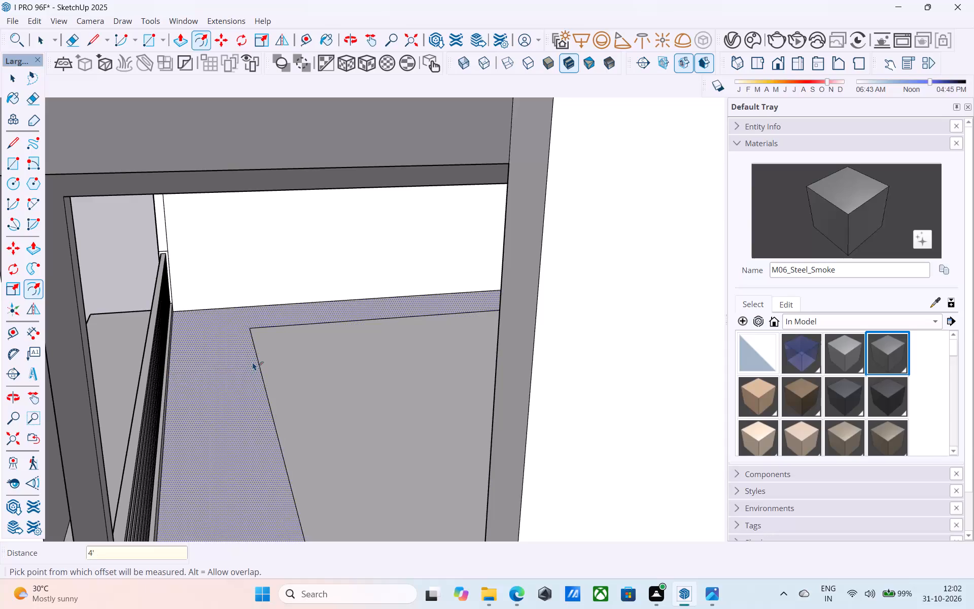
pyautogui.press('space')
# Draw two lines extending the railing-side edges of the 4' offset to the walls, separating the strip along the railings.
pyautogui.press('l')
pyautogui.click(253, 326)
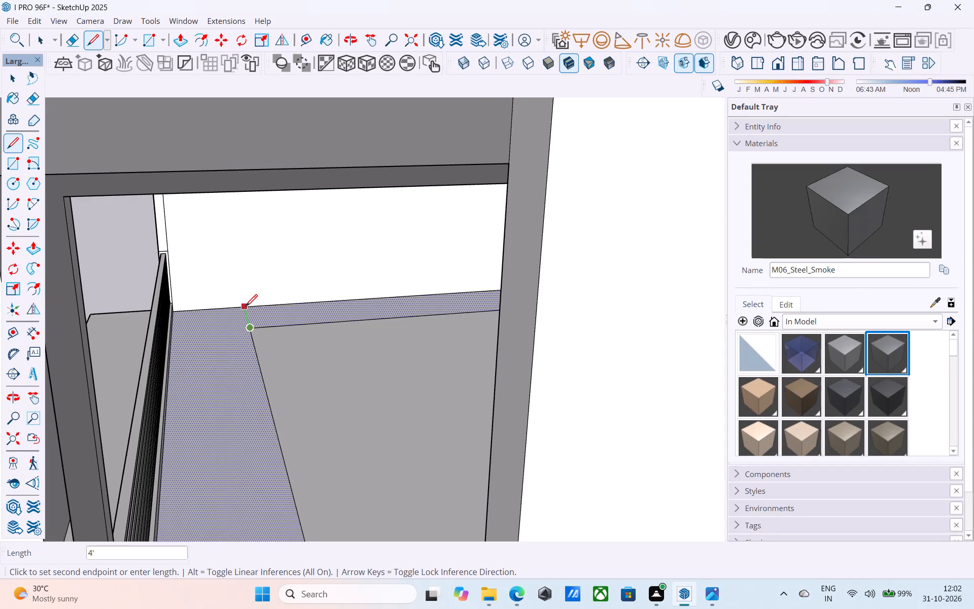
pyautogui.click(246, 308)
pyautogui.scroll(-4, 232, 301)
pyautogui.moveTo(284, 375); pyautogui.dragTo(331, 377, button='middle')
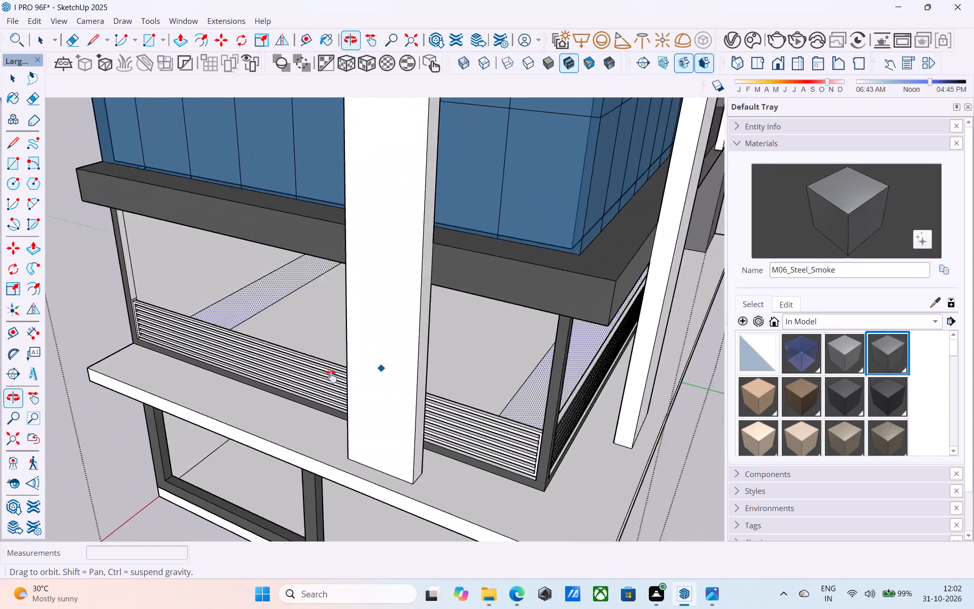
pyautogui.moveTo(331, 377); pyautogui.dragTo(468, 330, button='middle')
pyautogui.keyDown('shift'); pyautogui.moveTo(469, 278); pyautogui.dragTo(535, 354, button='middle'); pyautogui.keyUp('shift')
pyautogui.scroll(4, 581, 307)
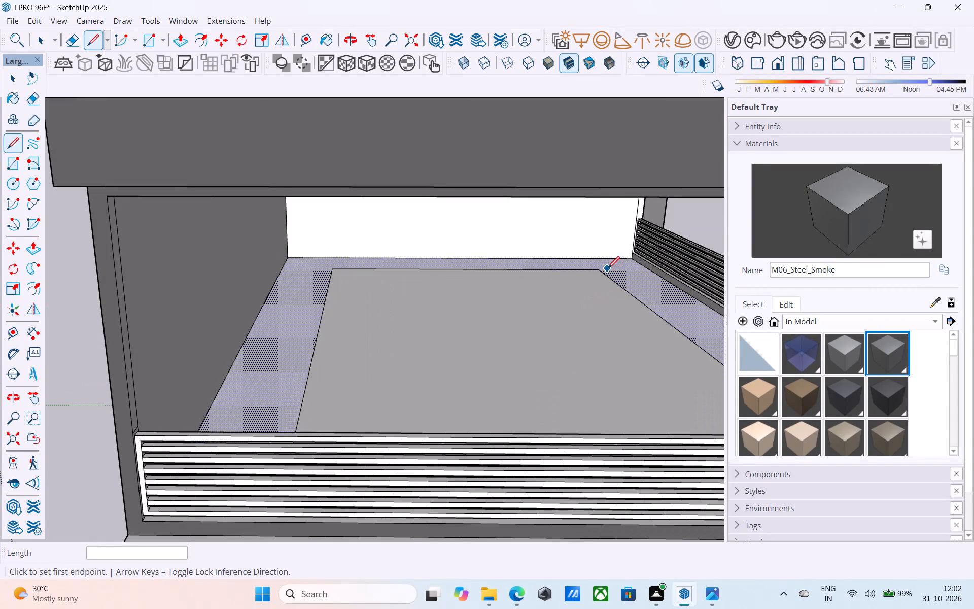
pyautogui.click(601, 271)
pyautogui.click(586, 260)
pyautogui.press('space')
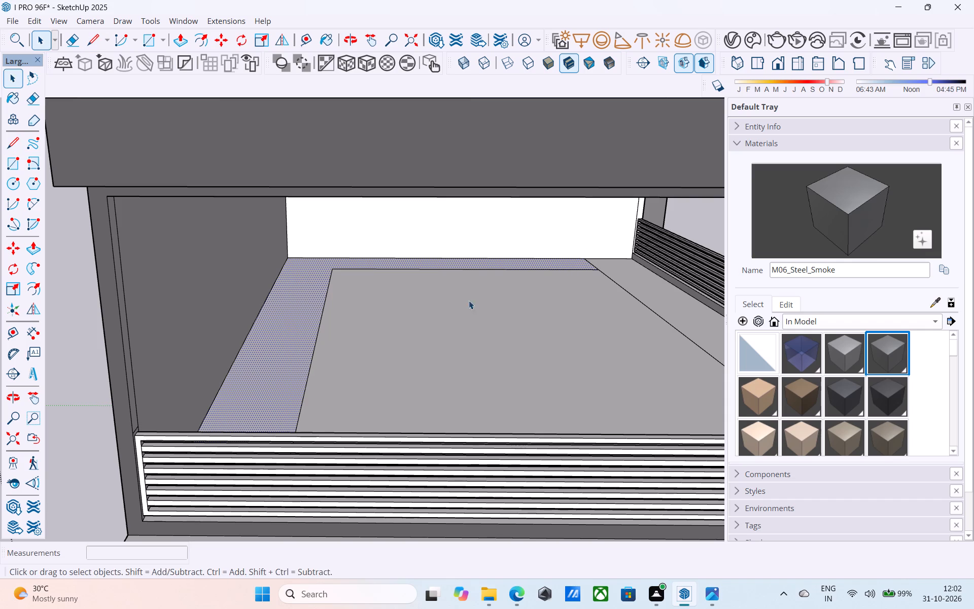
# Erase the two wall-side edges of the 4' offset to merge that strip with the interior floor.
pyautogui.press('e')
pyautogui.moveTo(400, 306); pyautogui.dragTo(315, 309)
pyautogui.moveTo(335, 277); pyautogui.dragTo(361, 263)
pyautogui.press('space')
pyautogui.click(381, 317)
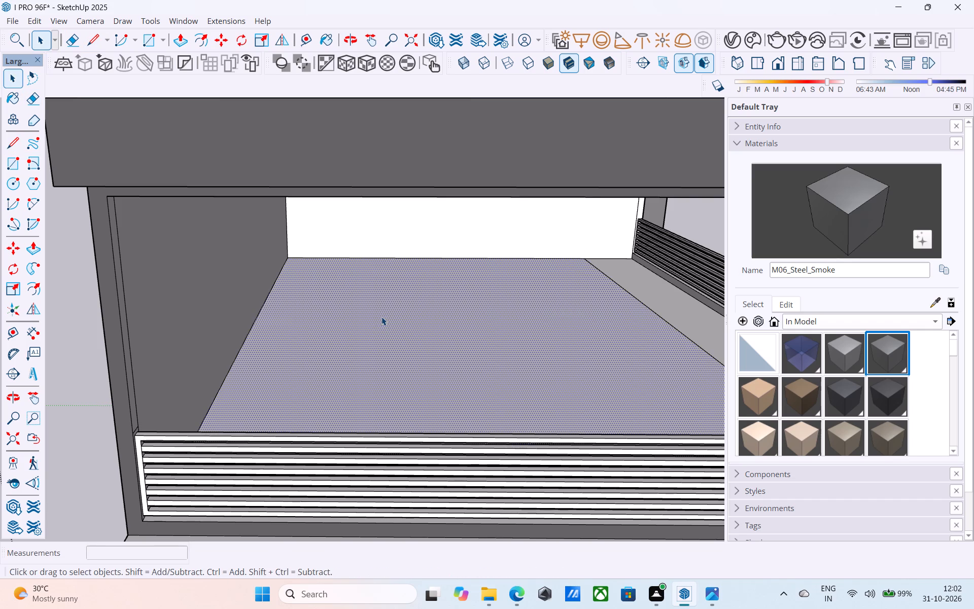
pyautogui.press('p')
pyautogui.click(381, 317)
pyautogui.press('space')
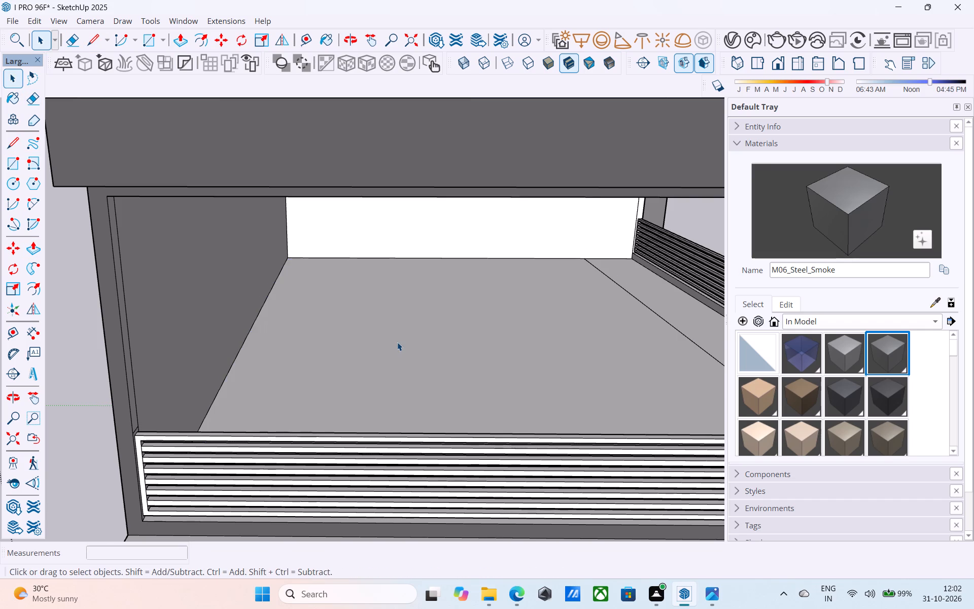
# Offset the outline of the interior floor face inward by 6".
pyautogui.click(397, 342)
pyautogui.press('f')
pyautogui.click(401, 340)
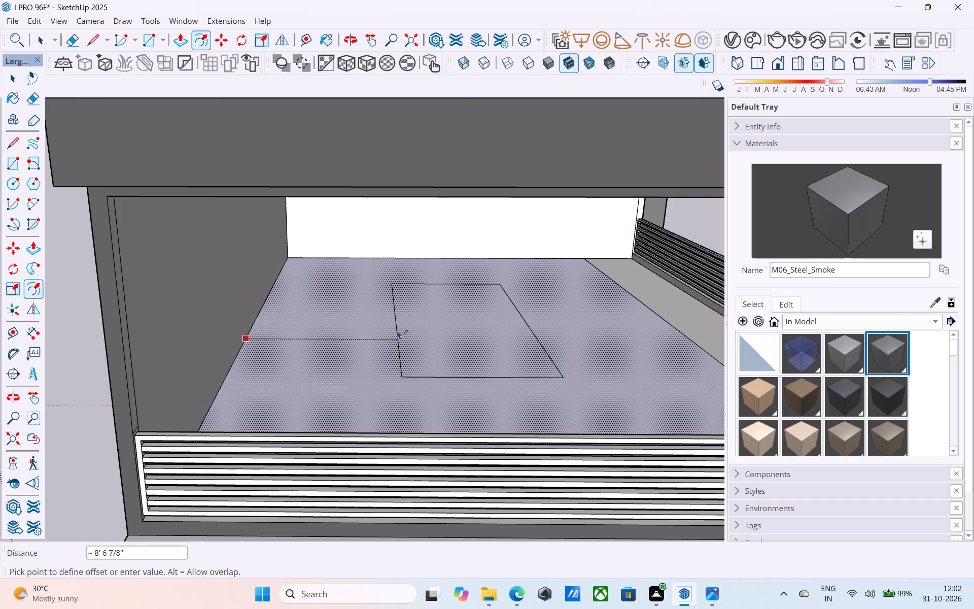
pyautogui.write('6"')
pyautogui.press('Return')
pyautogui.press('space')
# Draw two lines extending the railing-side edges of the 6" offset to the walls, separating an L-shaped strip.
pyautogui.moveTo(393, 331); pyautogui.dragTo(357, 336, button='middle')
pyautogui.scroll(-3, 356, 336)
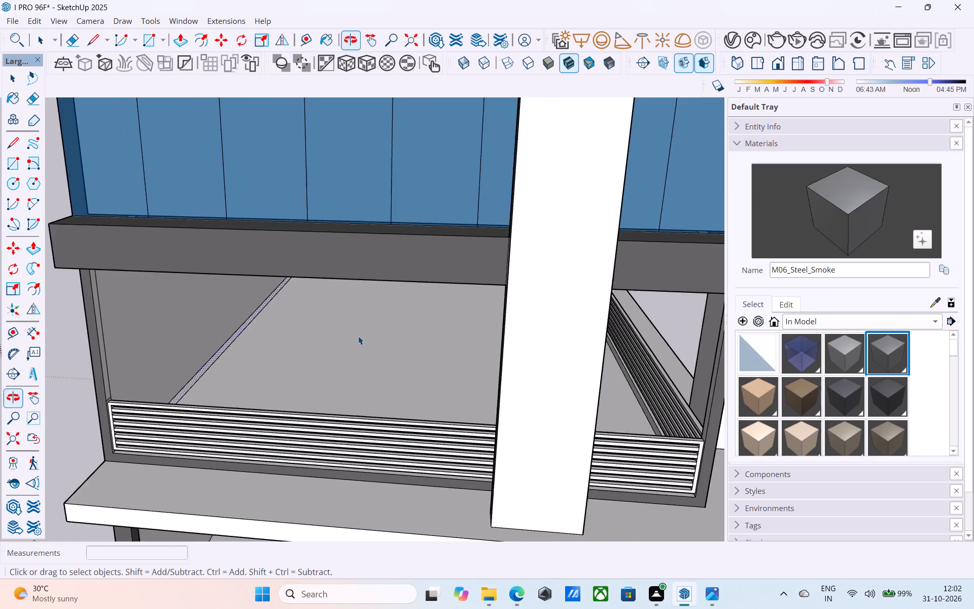
pyautogui.moveTo(369, 335); pyautogui.dragTo(386, 333, button='middle')
pyautogui.press('l')
pyautogui.moveTo(409, 325); pyautogui.dragTo(256, 353, button='middle')
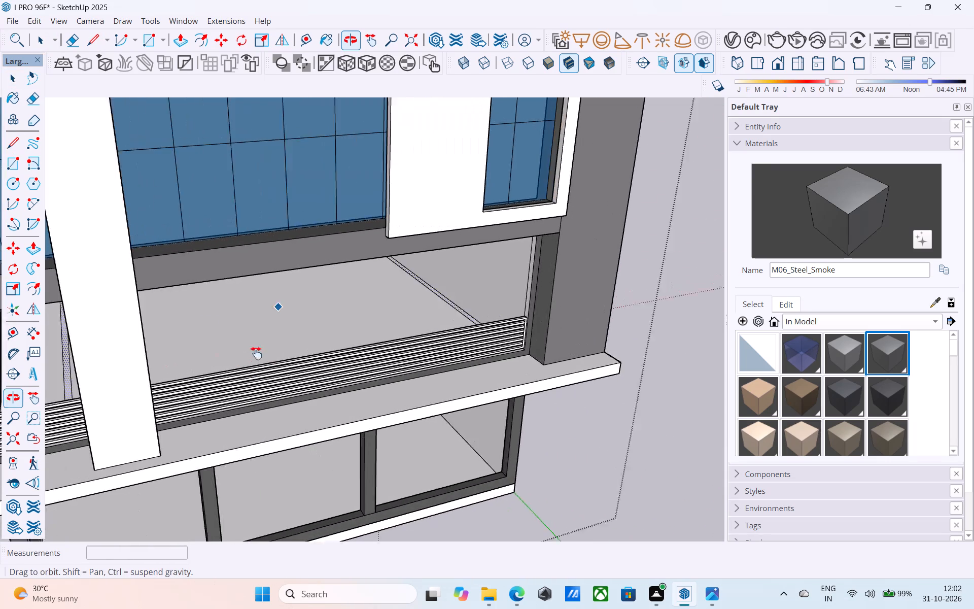
pyautogui.moveTo(256, 353); pyautogui.dragTo(431, 330, button='middle')
pyautogui.scroll(1, 305, 306)
pyautogui.moveTo(245, 306); pyautogui.dragTo(211, 284, button='middle')
pyautogui.scroll(8, 204, 280)
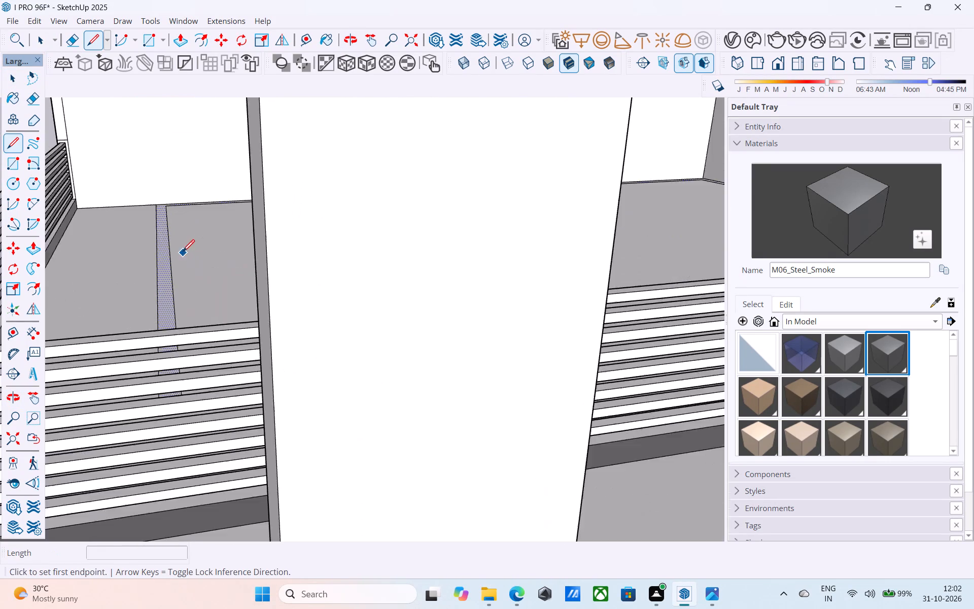
pyautogui.scroll(11, 183, 253)
pyautogui.click(159, 179)
pyautogui.scroll(2, 159, 179)
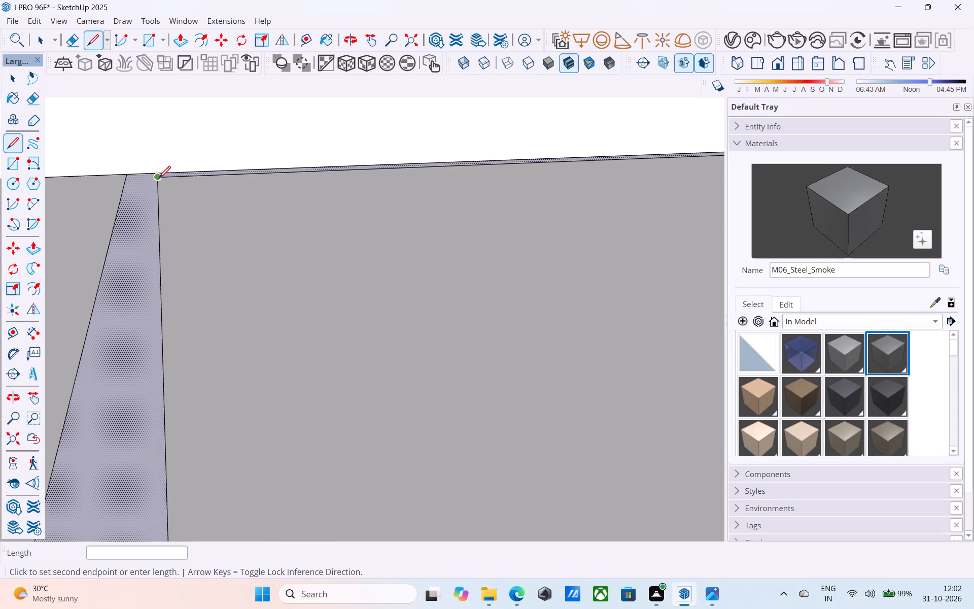
pyautogui.scroll(5, 159, 179)
pyautogui.keyDown('shift'); pyautogui.moveTo(164, 180); pyautogui.dragTo(206, 238, button='middle'); pyautogui.keyUp('shift')
pyautogui.click(198, 225)
pyautogui.scroll(-5, 173, 213)
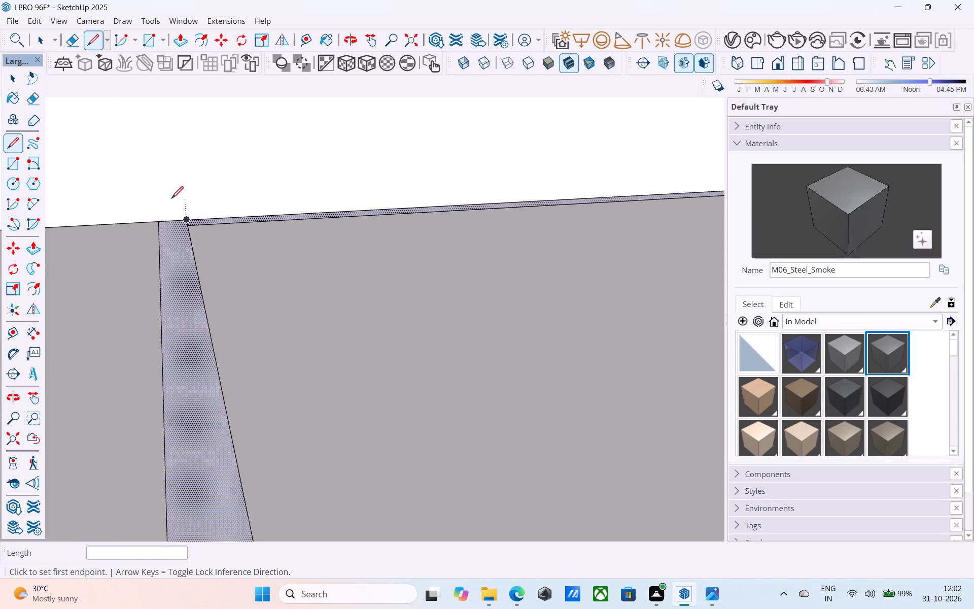
pyautogui.scroll(-20, 171, 199)
pyautogui.scroll(-3, 171, 199)
pyautogui.keyDown('shift'); pyautogui.moveTo(584, 248); pyautogui.dragTo(642, 291, button='middle'); pyautogui.keyUp('shift')
pyautogui.scroll(20, 583, 256)
pyautogui.scroll(3, 583, 256)
pyautogui.scroll(4, 582, 185)
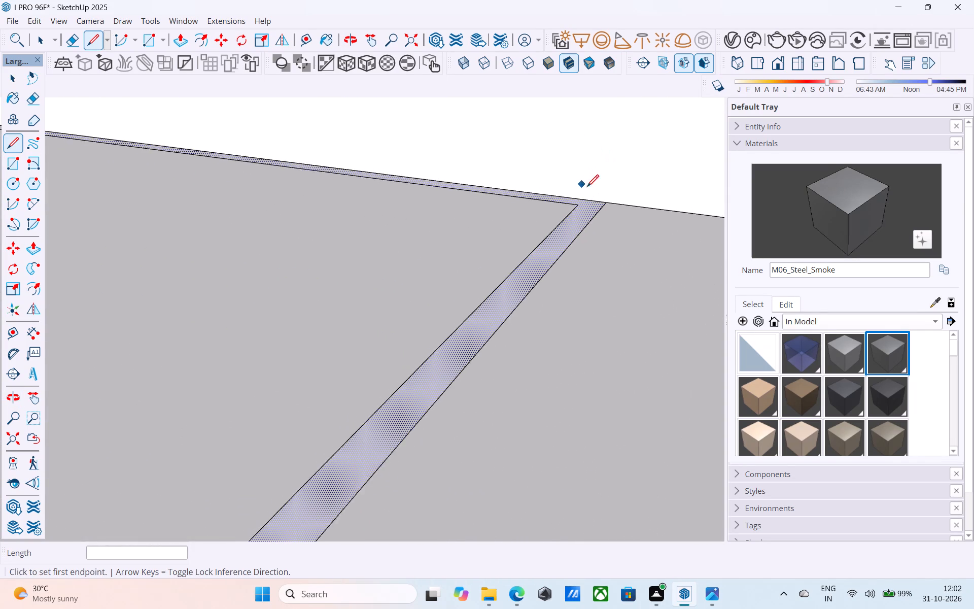
pyautogui.scroll(14, 587, 188)
pyautogui.click(556, 232)
pyautogui.click(571, 212)
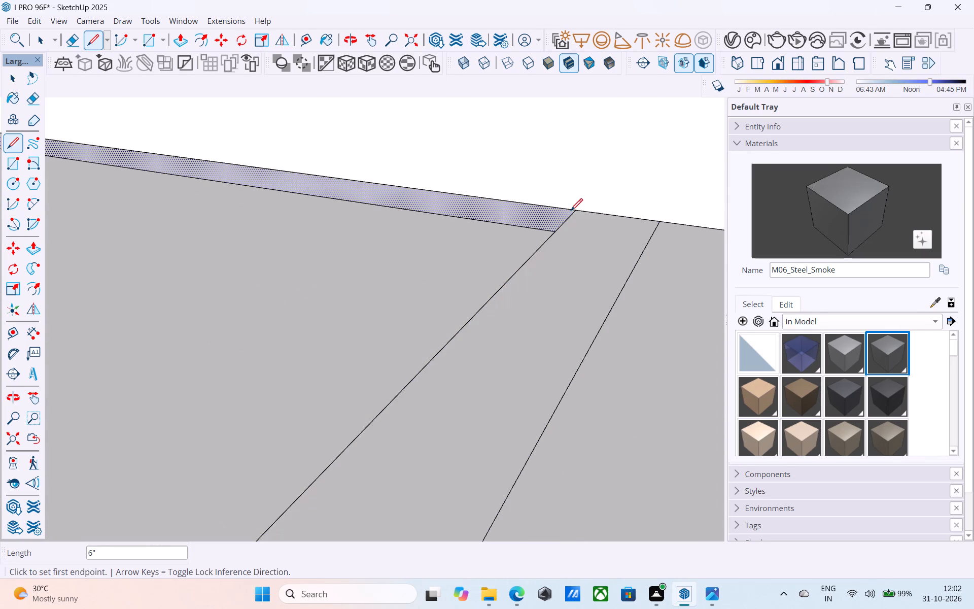
# Push/Pull the L-shaped 6" floor strip up to the slab above to form the wall behind the railings.
pyautogui.press('space')
pyautogui.click(576, 233)
pyautogui.press('p')
pyautogui.click(575, 229)
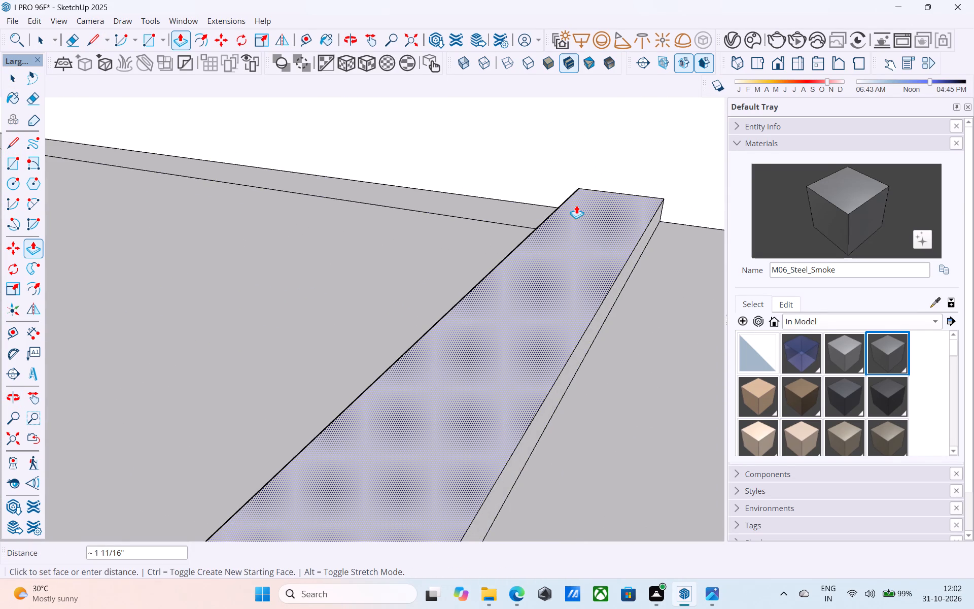
pyautogui.scroll(-1, 576, 205)
pyautogui.moveTo(576, 205); pyautogui.dragTo(275, 153, button='middle')
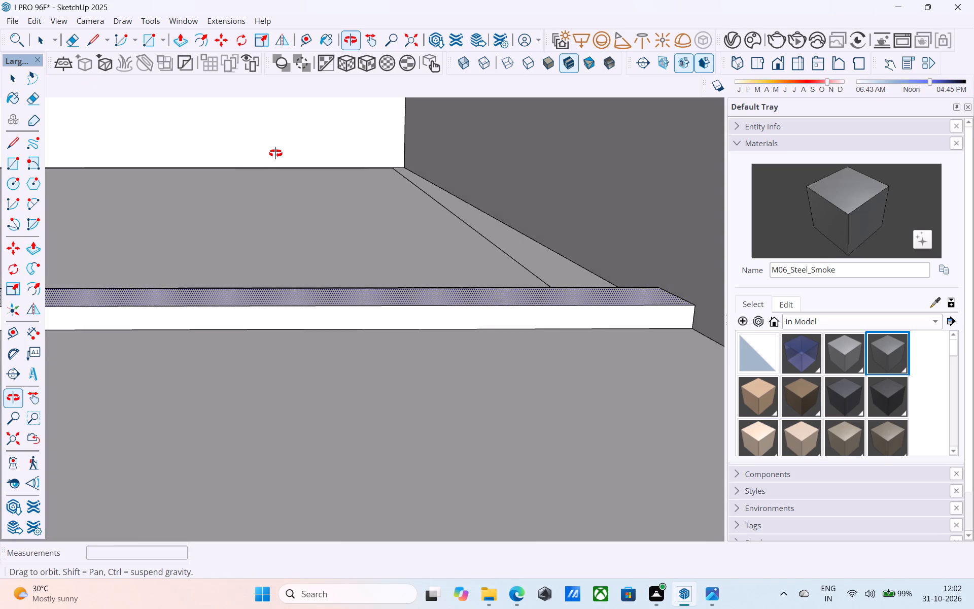
pyautogui.moveTo(275, 153); pyautogui.dragTo(275, 153, button='middle')
pyautogui.scroll(-20, 280, 147)
pyautogui.scroll(-12, 280, 147)
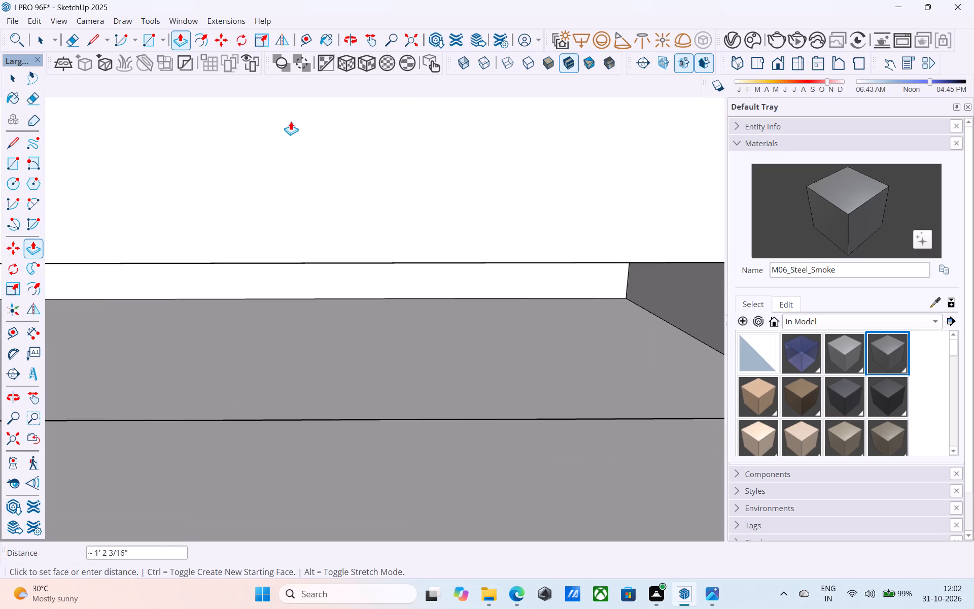
pyautogui.scroll(-20, 291, 121)
pyautogui.scroll(-20, 291, 121)
pyautogui.scroll(-1, 291, 121)
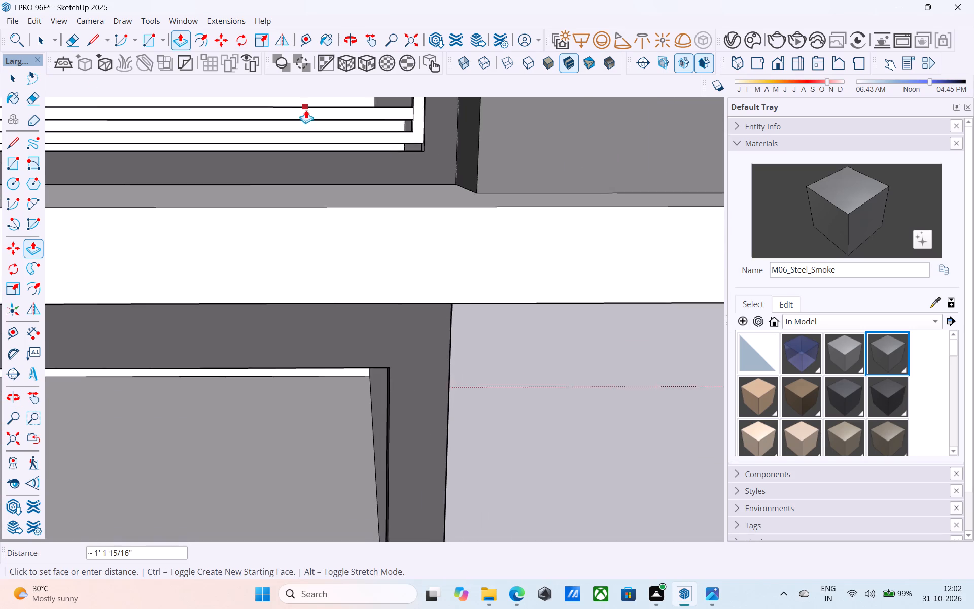
pyautogui.scroll(-7, 306, 110)
pyautogui.moveTo(317, 121); pyautogui.dragTo(584, 434, button='middle')
pyautogui.keyDown('shift'); pyautogui.moveTo(509, 228); pyautogui.dragTo(622, 263, button='middle'); pyautogui.keyUp('shift')
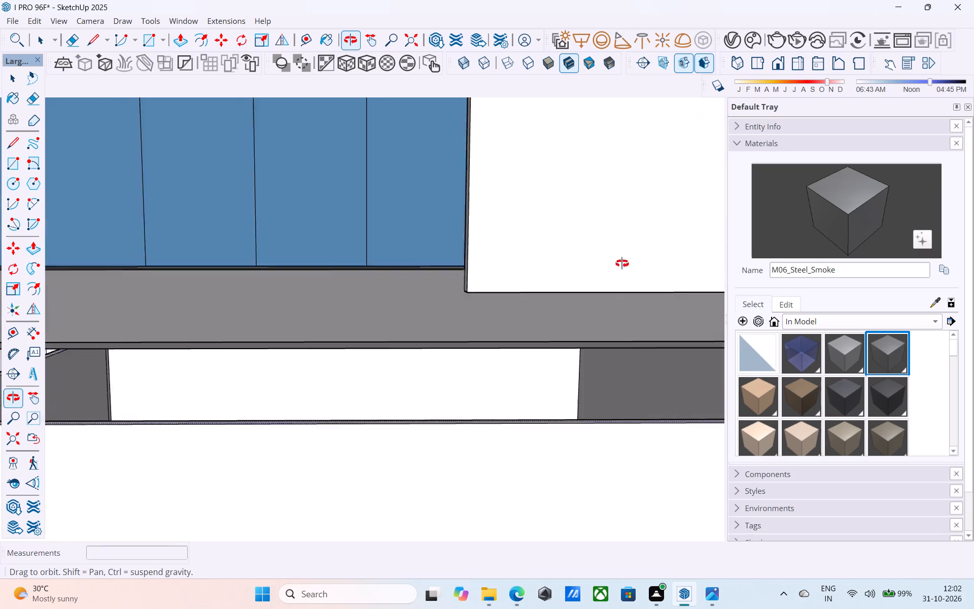
pyautogui.keyDown('shift'); pyautogui.moveTo(622, 263); pyautogui.dragTo(572, 116, button='middle'); pyautogui.keyUp('shift')
pyautogui.moveTo(509, 269); pyautogui.dragTo(548, 192, button='middle')
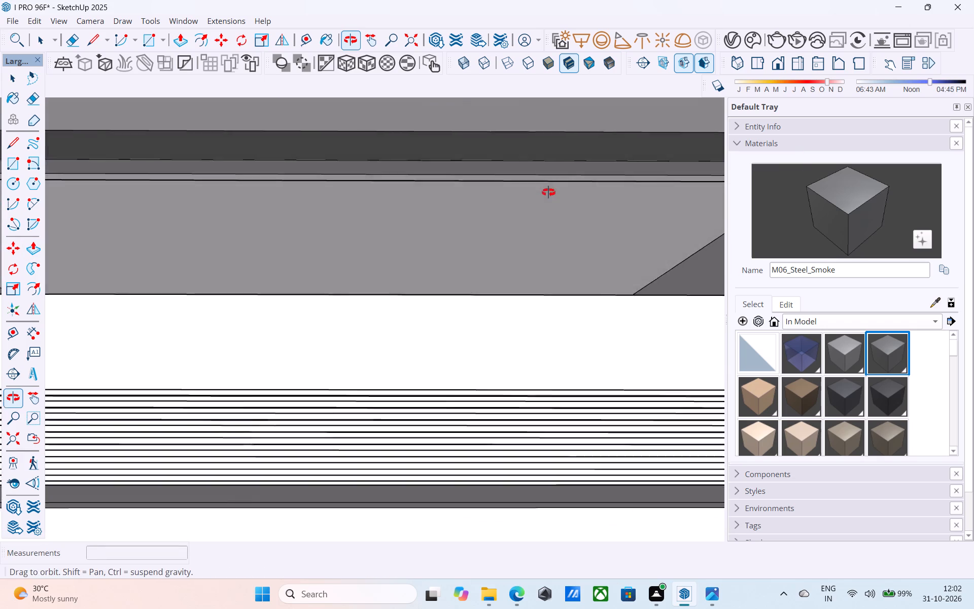
pyautogui.moveTo(548, 192); pyautogui.dragTo(560, 132, button='middle')
pyautogui.click(438, 190)
# Offset the outline of the long wall face below the white-framed window inward by 1'.
pyautogui.scroll(-8, 442, 185)
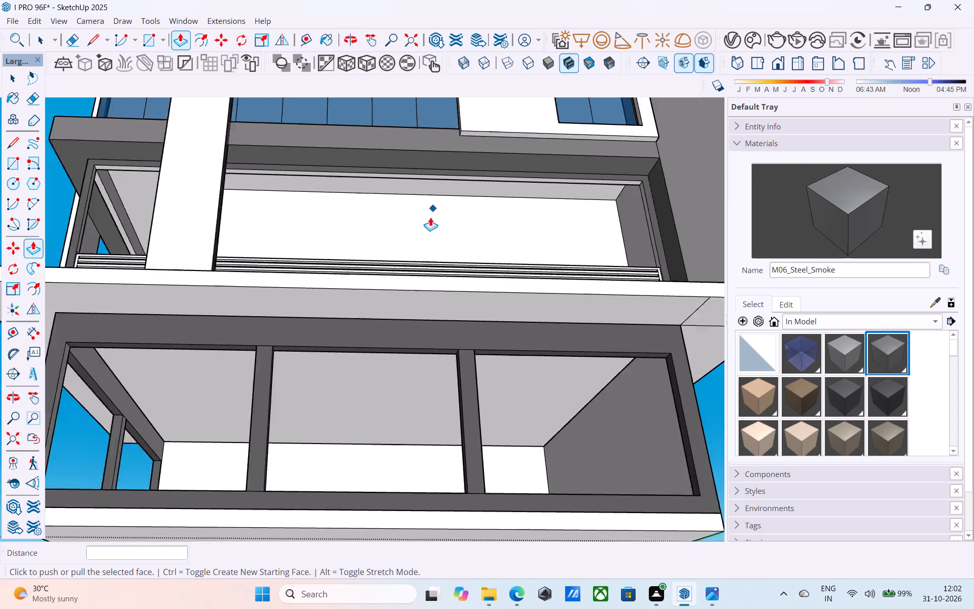
pyautogui.scroll(-2, 430, 217)
pyautogui.moveTo(420, 229); pyautogui.dragTo(521, 339, button='middle')
pyautogui.scroll(4, 433, 332)
pyautogui.press('space')
pyautogui.click(427, 314)
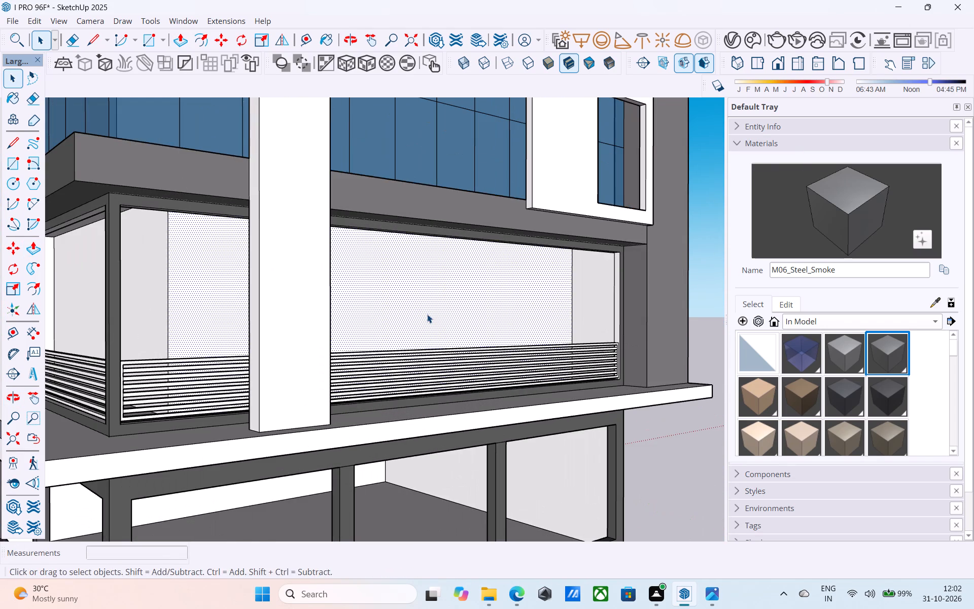
pyautogui.moveTo(427, 314); pyautogui.dragTo(380, 326, button='middle')
pyautogui.press('f')
pyautogui.click(362, 324)
pyautogui.press('6')
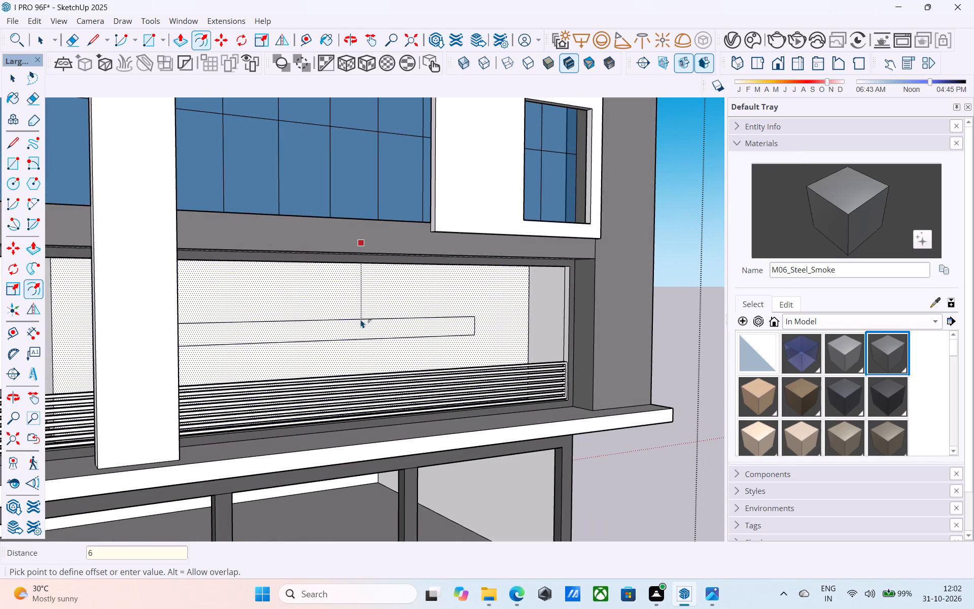
pyautogui.hotkey('shift', '"')
pyautogui.press('Return')
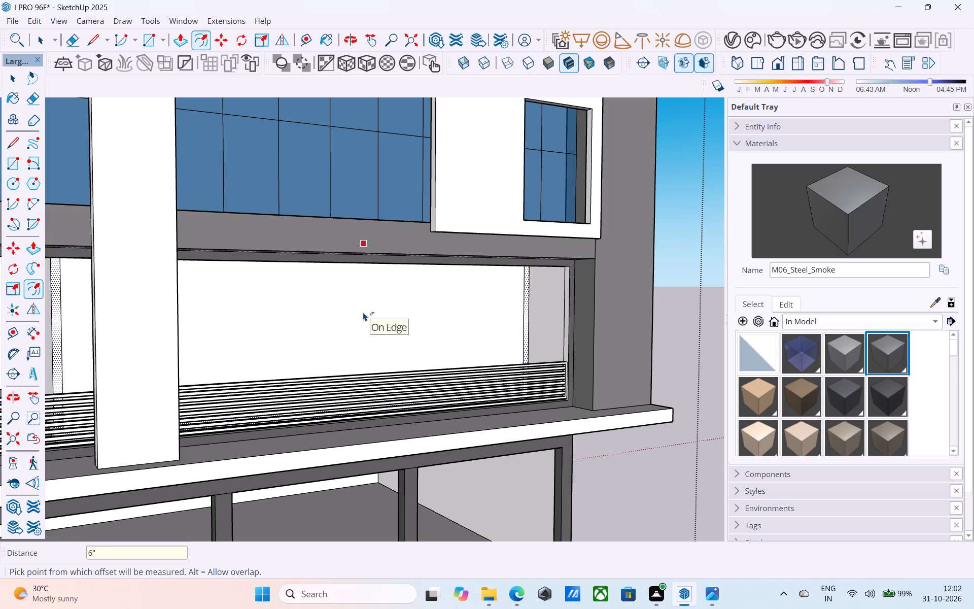
pyautogui.write("1'")
pyautogui.press('Return')
# Draw two lines extending the vertical edges of the long wall's offset from its lower corners to the floor.
pyautogui.press('space')
pyautogui.scroll(-5, 368, 303)
pyautogui.moveTo(349, 352); pyautogui.dragTo(429, 281, button='middle')
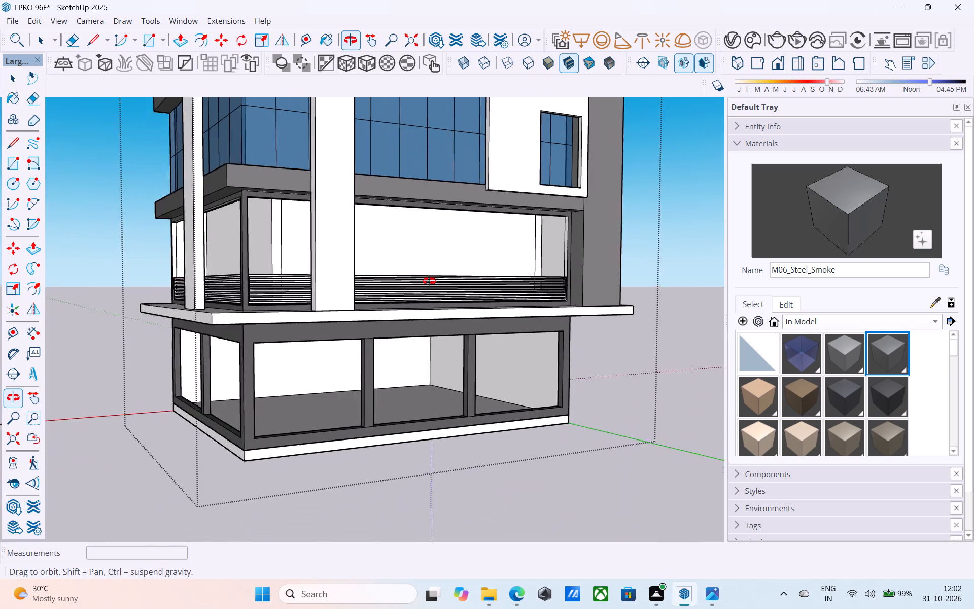
pyautogui.moveTo(429, 281); pyautogui.dragTo(525, 364, button='middle')
pyautogui.scroll(6, 516, 413)
pyautogui.keyDown('shift'); pyautogui.moveTo(484, 417); pyautogui.dragTo(426, 308, button='middle'); pyautogui.keyUp('shift')
pyautogui.moveTo(352, 400); pyautogui.dragTo(351, 400, button='middle')
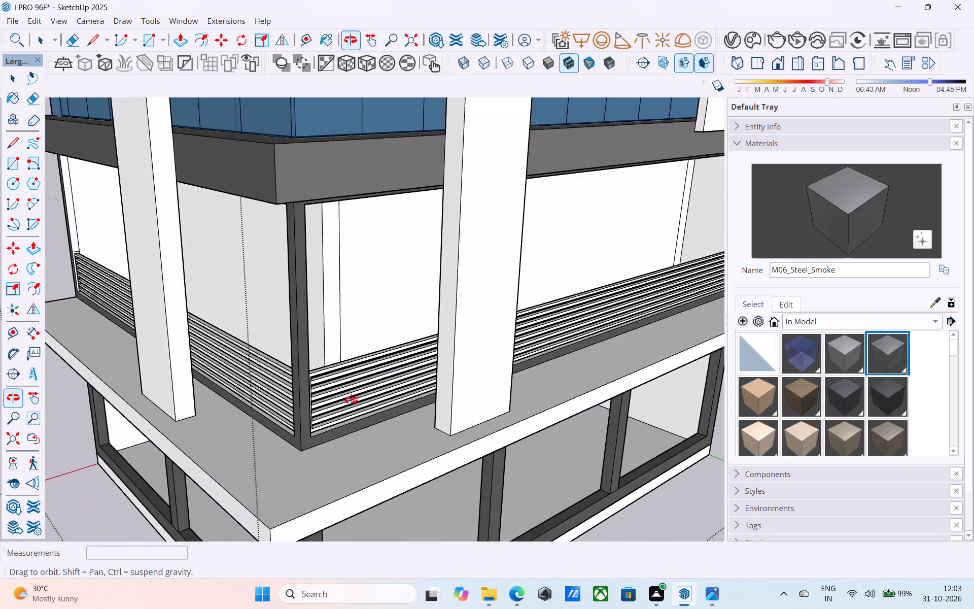
pyautogui.moveTo(351, 400); pyautogui.dragTo(377, 424, button='middle')
pyautogui.scroll(3, 377, 424)
pyautogui.press('l')
pyautogui.click(374, 391)
pyautogui.moveTo(373, 398); pyautogui.dragTo(370, 408, button='middle')
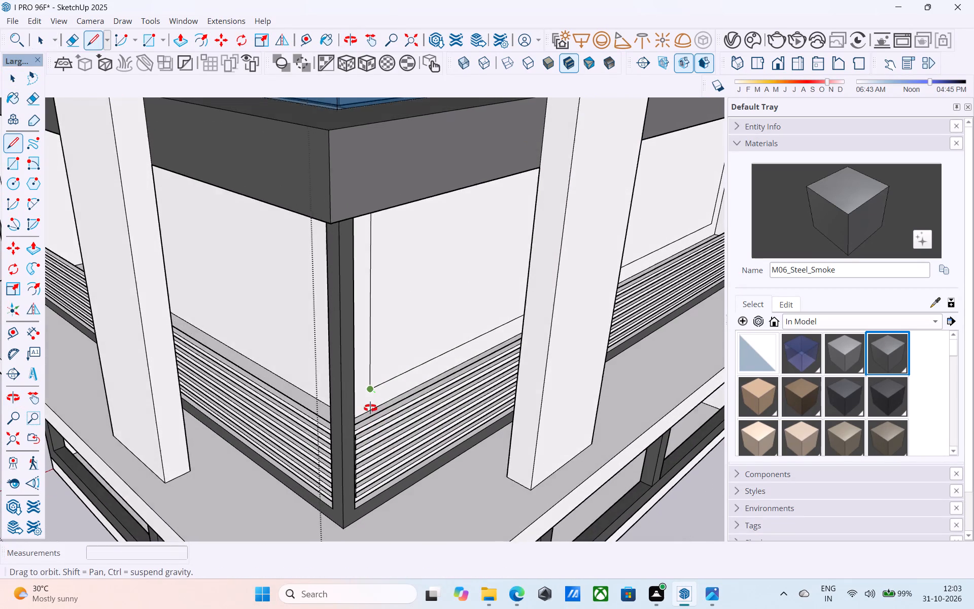
pyautogui.moveTo(370, 408); pyautogui.dragTo(370, 415, button='middle')
pyautogui.click(371, 412)
pyautogui.press('space')
pyautogui.scroll(-4, 371, 401)
pyautogui.moveTo(375, 397); pyautogui.dragTo(292, 428, button='middle')
pyautogui.scroll(4, 622, 280)
pyautogui.press('l')
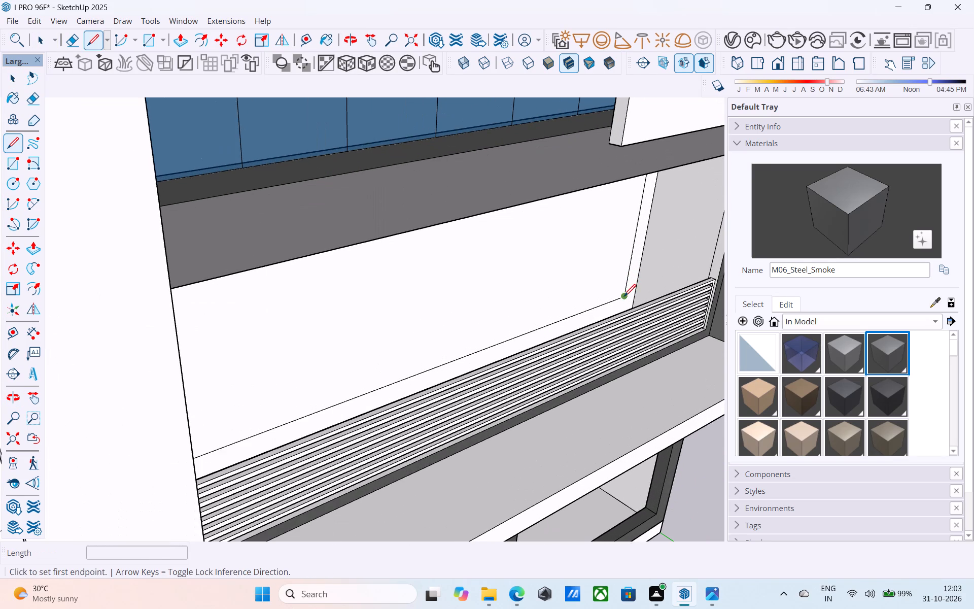
pyautogui.click(624, 297)
pyautogui.moveTo(622, 298); pyautogui.dragTo(630, 308, button='middle')
pyautogui.click(630, 327)
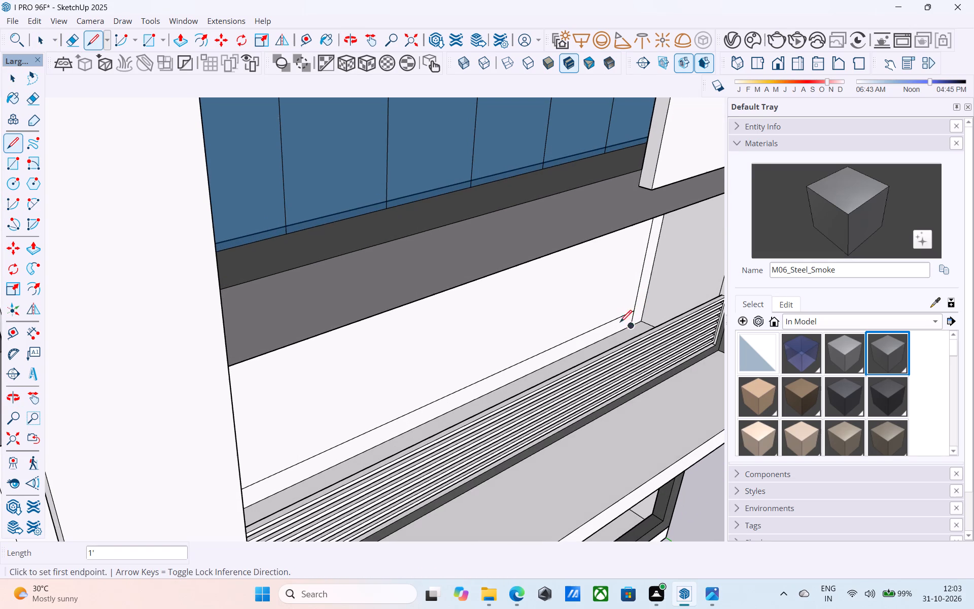
# Erase the bottom edge of the long wall's offset so the inner face reaches the floor.
pyautogui.press('space')
pyautogui.scroll(-2, 599, 329)
pyautogui.keyDown('shift'); pyautogui.moveTo(599, 331); pyautogui.dragTo(605, 309, button='middle'); pyautogui.keyUp('shift')
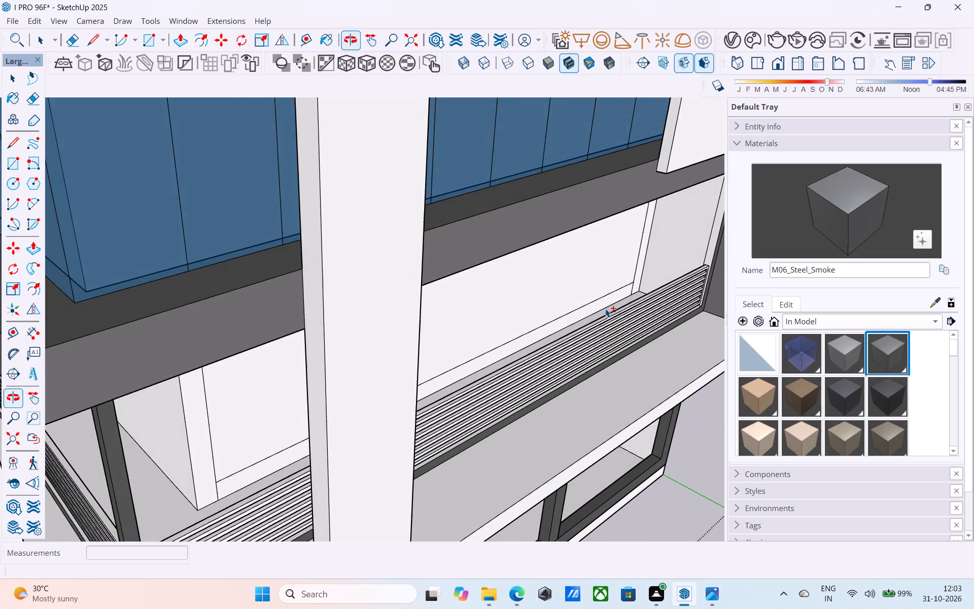
pyautogui.press('e')
pyautogui.scroll(4, 512, 352)
pyautogui.moveTo(507, 337); pyautogui.dragTo(506, 332)
# Push the long wall's inner face back through the wall thickness to cut the opening.
pyautogui.press('space')
pyautogui.click(505, 332)
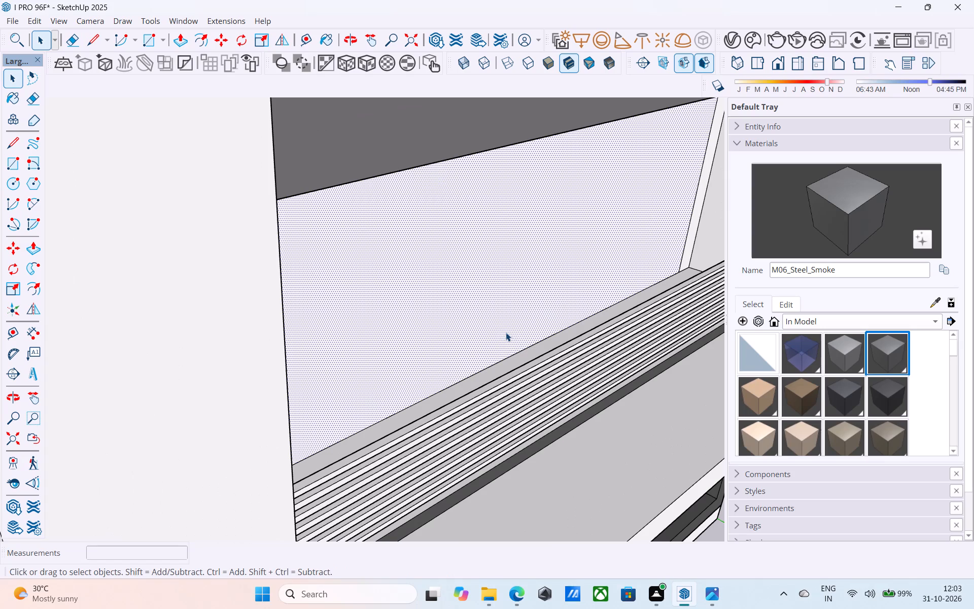
pyautogui.press('p')
pyautogui.click(505, 330)
pyautogui.click(482, 312)
# Offset the outline of the wall face on the adjoining facade inward by 1'.
pyautogui.press('space')
pyautogui.scroll(-6, 481, 308)
pyautogui.moveTo(481, 308); pyautogui.dragTo(485, 302, button='middle')
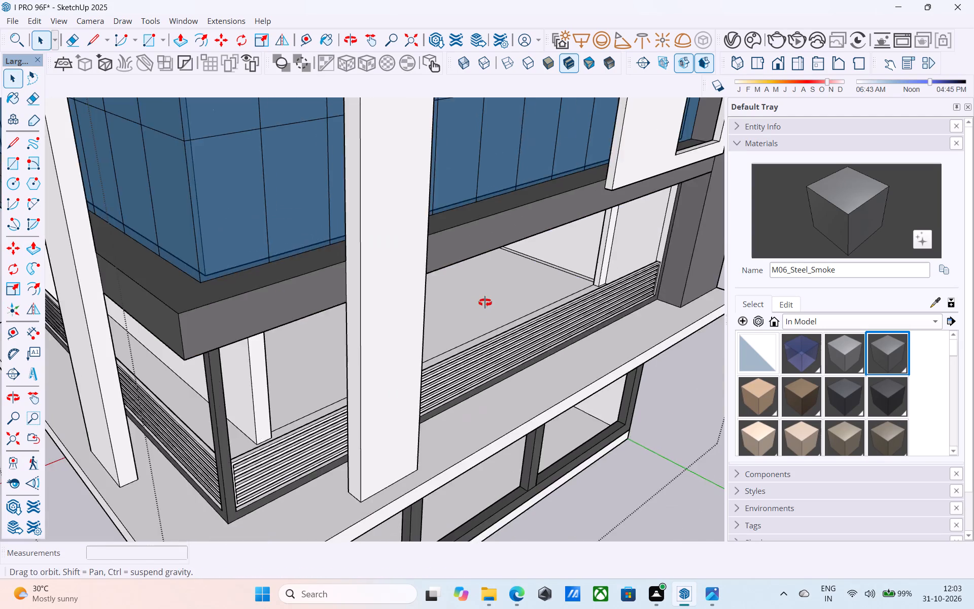
pyautogui.moveTo(485, 302); pyautogui.dragTo(643, 249, button='middle')
pyautogui.moveTo(576, 242); pyautogui.dragTo(577, 284, button='middle')
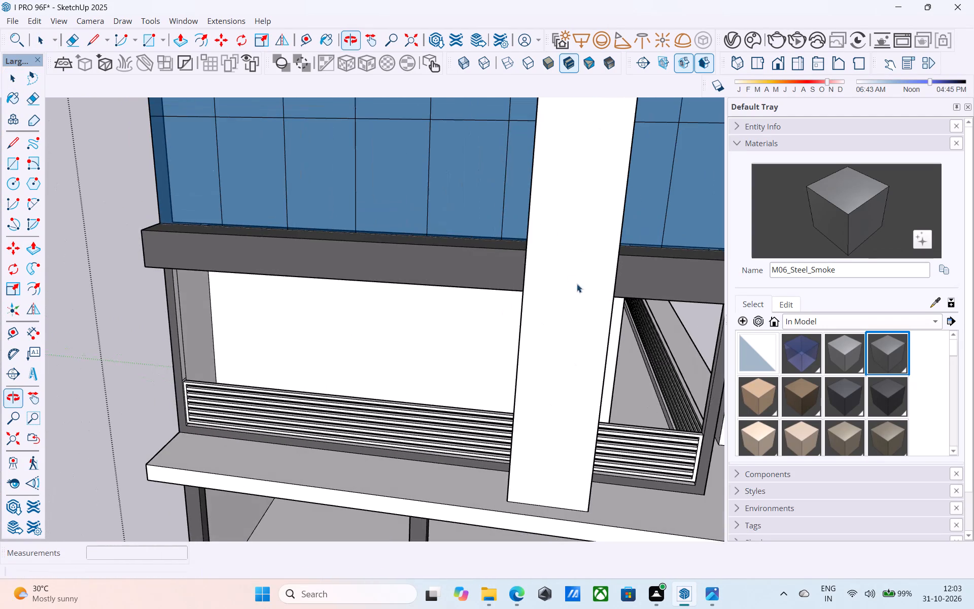
pyautogui.click(417, 365)
pyautogui.press('f')
pyautogui.click(417, 365)
pyautogui.press('1')
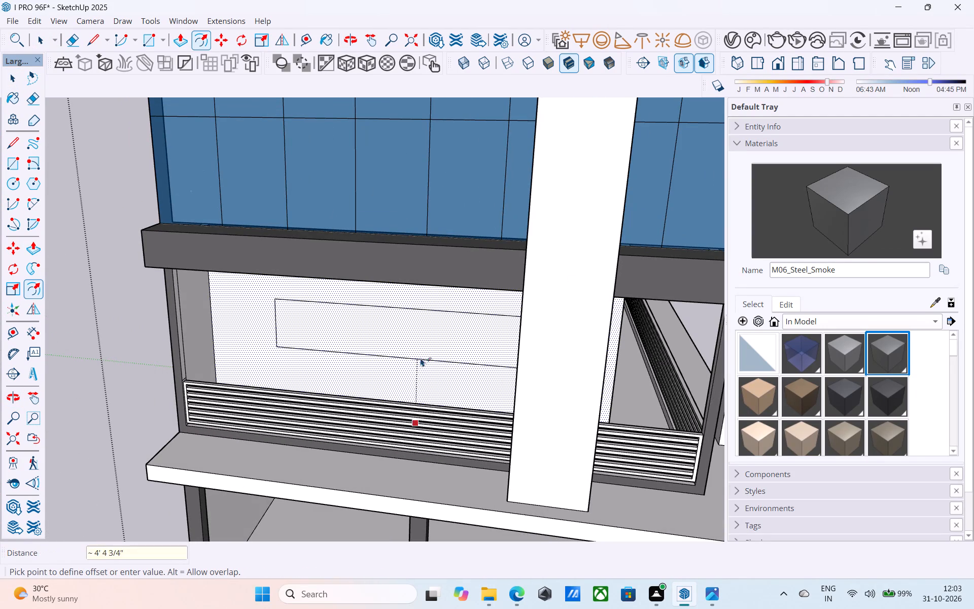
pyautogui.press("'")
pyautogui.press('Return')
# Draw two lines extending the vertical edges of the adjoining wall's offset from its lower corners to the floor.
pyautogui.press('space')
pyautogui.moveTo(423, 353); pyautogui.dragTo(505, 333, button='middle')
pyautogui.press('l')
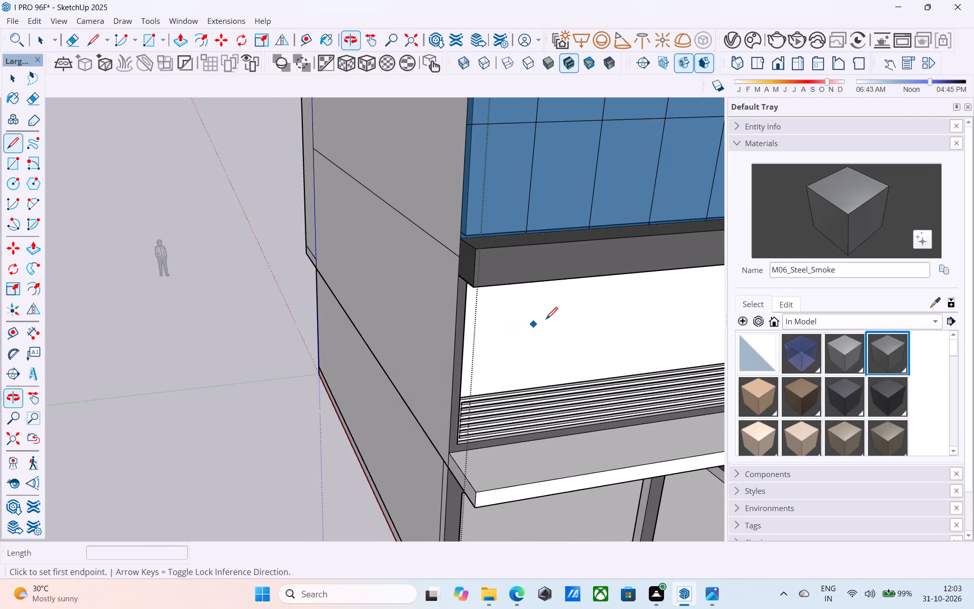
pyautogui.keyDown('shift'); pyautogui.moveTo(552, 316); pyautogui.dragTo(376, 330, button='middle'); pyautogui.keyUp('shift')
pyautogui.scroll(6, 593, 362)
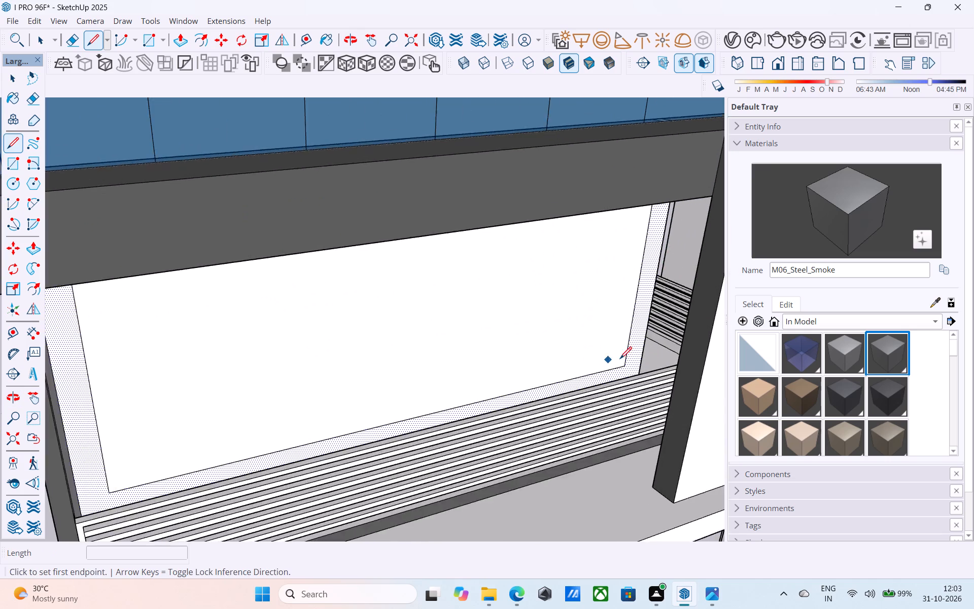
pyautogui.scroll(6, 620, 360)
pyautogui.click(626, 369)
pyautogui.scroll(4, 629, 401)
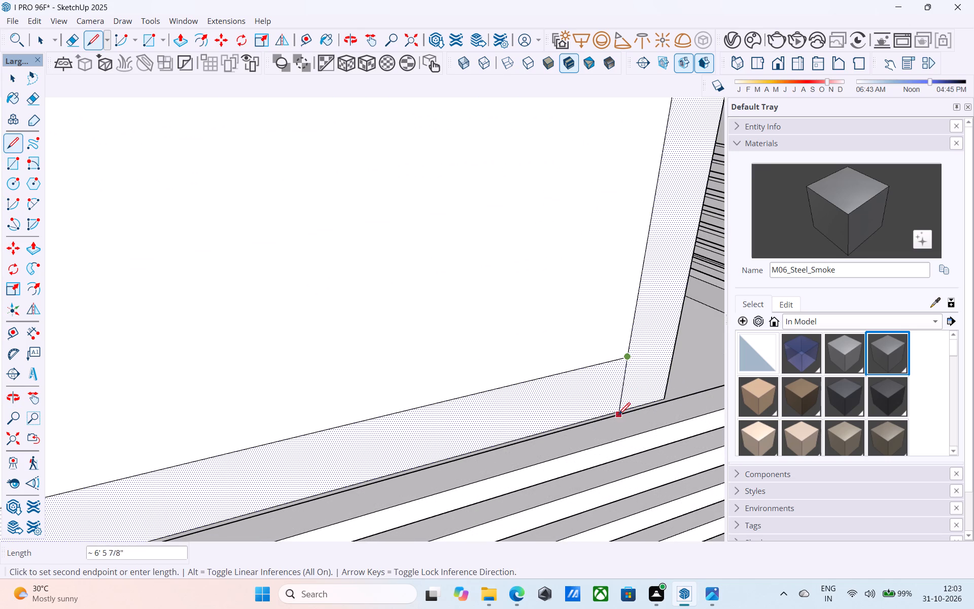
pyautogui.scroll(5, 618, 416)
pyautogui.click(617, 405)
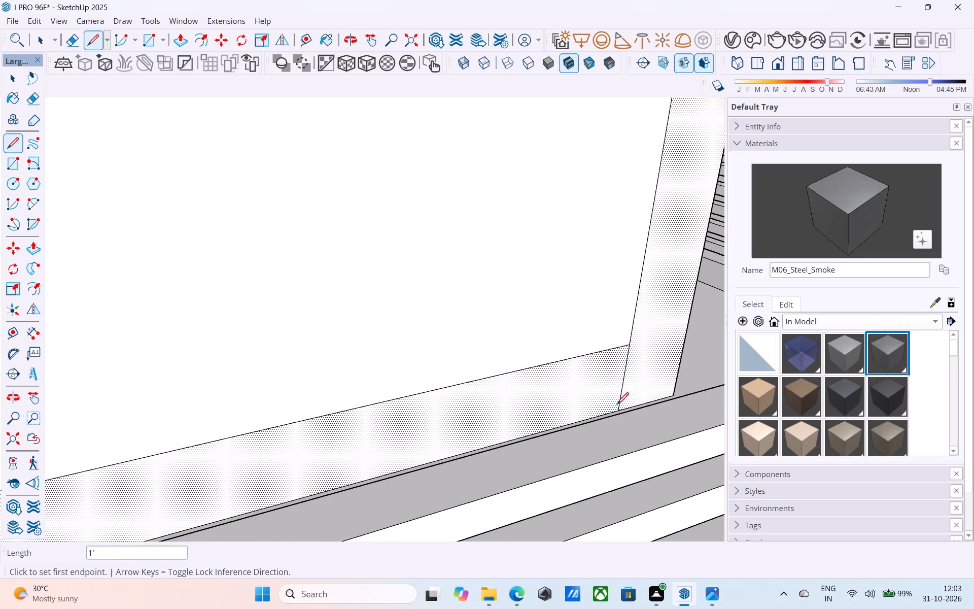
pyautogui.scroll(-4, 615, 405)
pyautogui.moveTo(614, 399); pyautogui.dragTo(747, 486, button='middle')
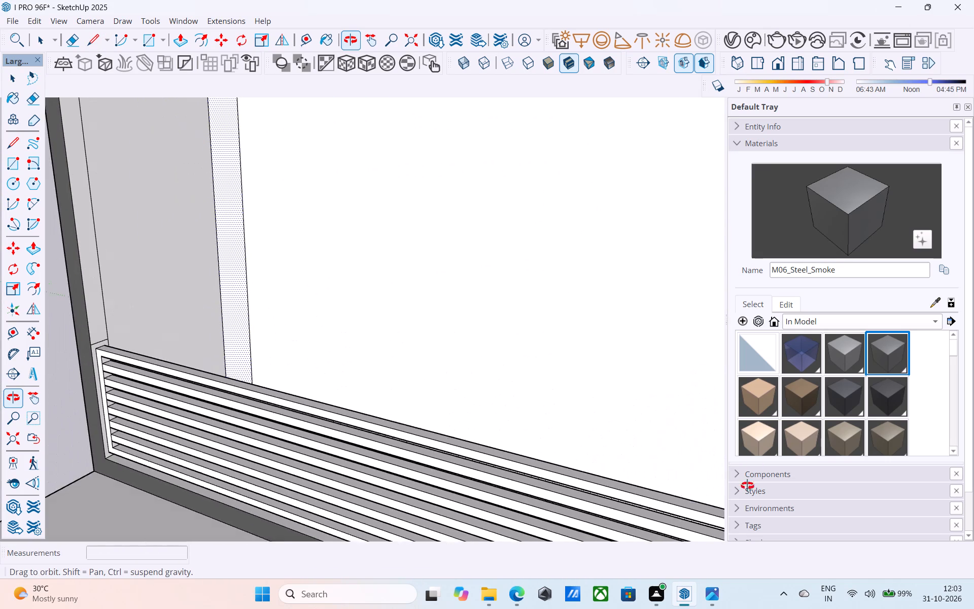
pyautogui.moveTo(747, 486); pyautogui.dragTo(740, 488, button='middle')
pyautogui.moveTo(388, 372); pyautogui.dragTo(322, 400, button='middle')
pyautogui.scroll(5, 309, 371)
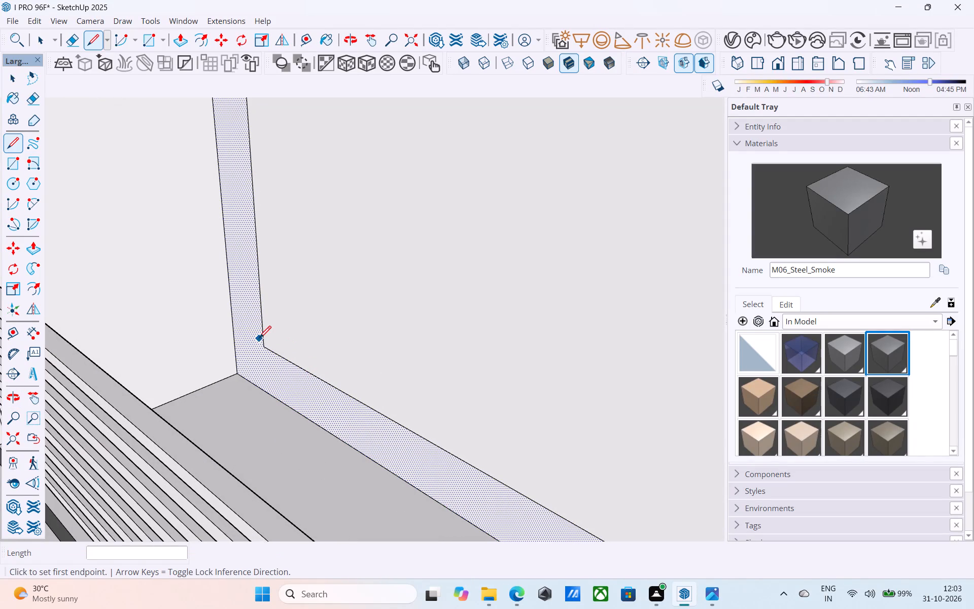
pyautogui.click(265, 347)
pyautogui.click(266, 392)
# Erase the bottom edge of the adjoining wall's offset so the inner face reaches the floor.
pyautogui.press('space')
pyautogui.press('e')
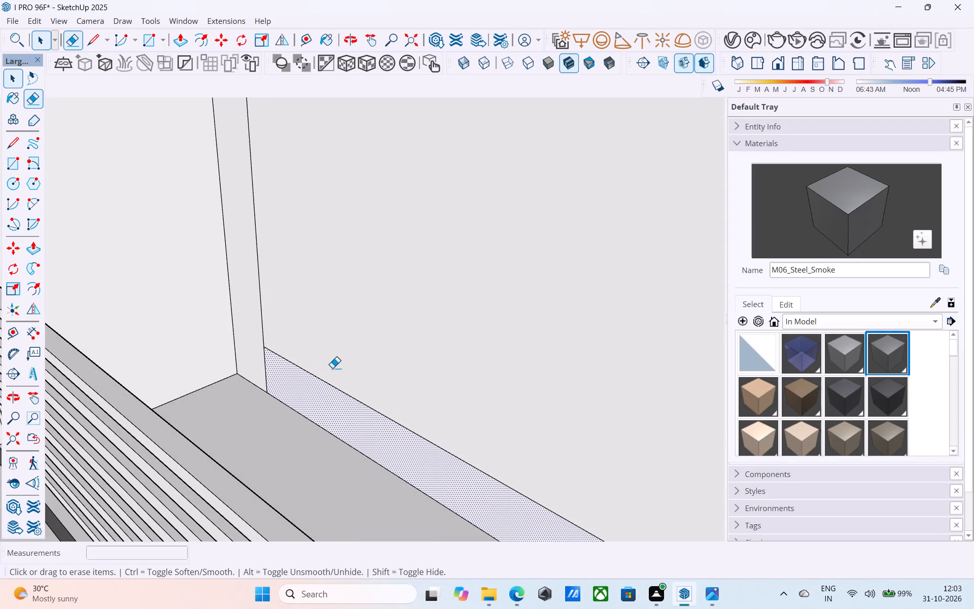
pyautogui.moveTo(335, 367); pyautogui.dragTo(324, 403)
# Push the adjoining wall's inner face back 6" through the wall to cut the opening.
pyautogui.press('space')
pyautogui.click(339, 387)
pyautogui.press('p')
pyautogui.click(339, 387)
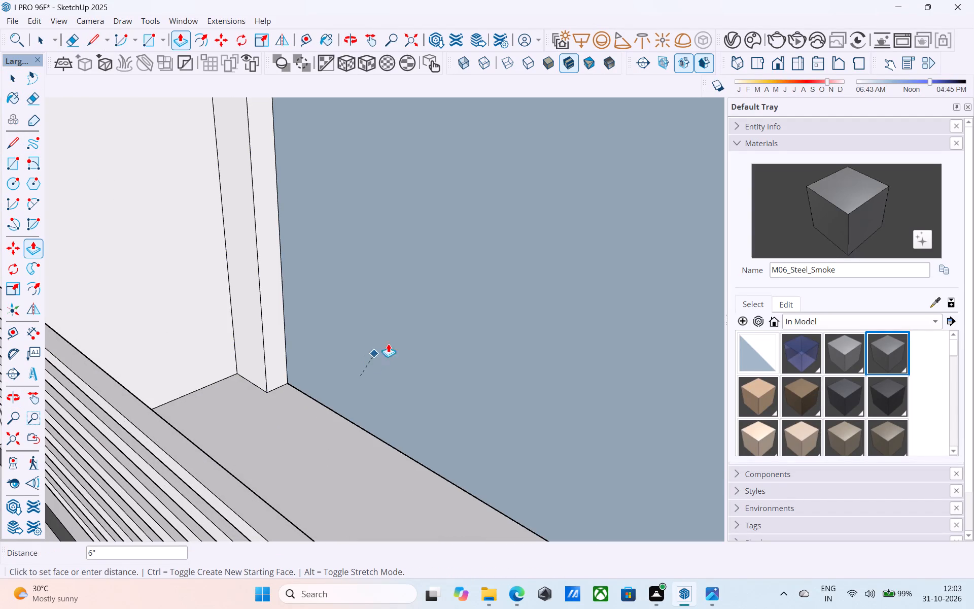
pyautogui.click(411, 314)
pyautogui.press('space')
pyautogui.scroll(-6, 414, 309)
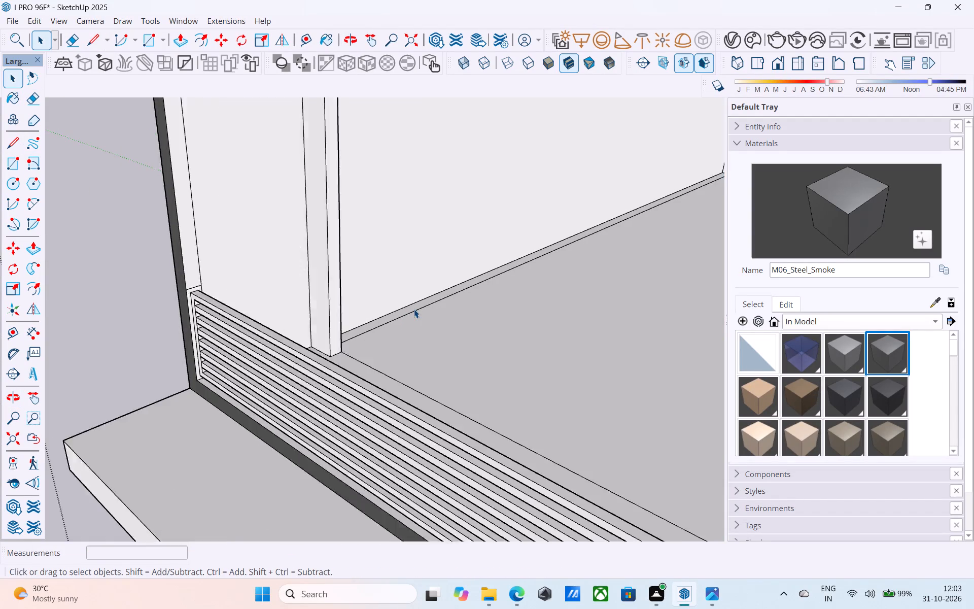
# Save the model.
pyautogui.hotkey('ctrl', 's')
# Paint the outer faces of both set-back wall frames behind the louvred railings with M06_Steel_Smoke.
pyautogui.scroll(-10, 395, 307)
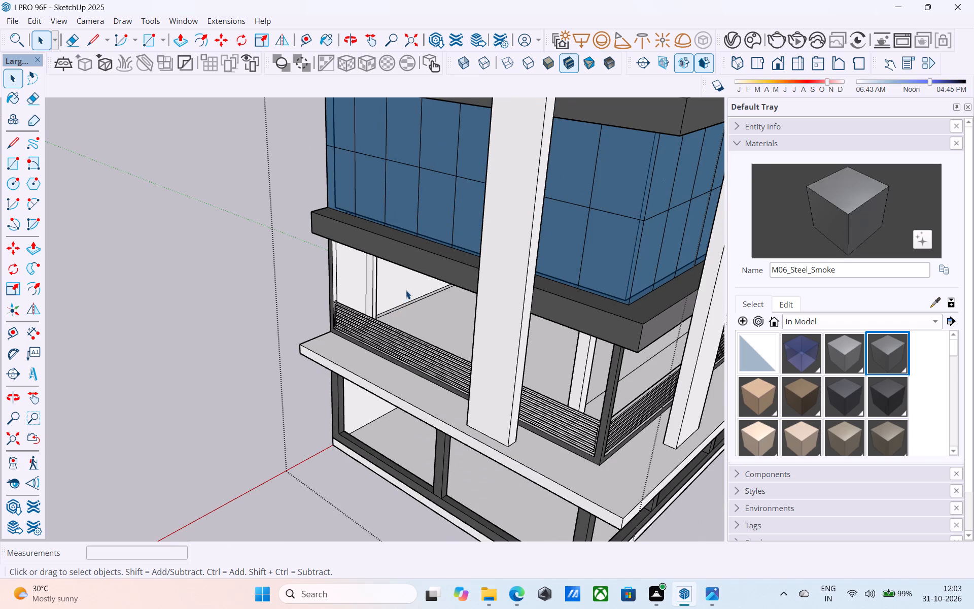
pyautogui.scroll(-10, 406, 290)
pyautogui.moveTo(406, 298); pyautogui.dragTo(380, 210, button='middle')
pyautogui.scroll(6, 393, 242)
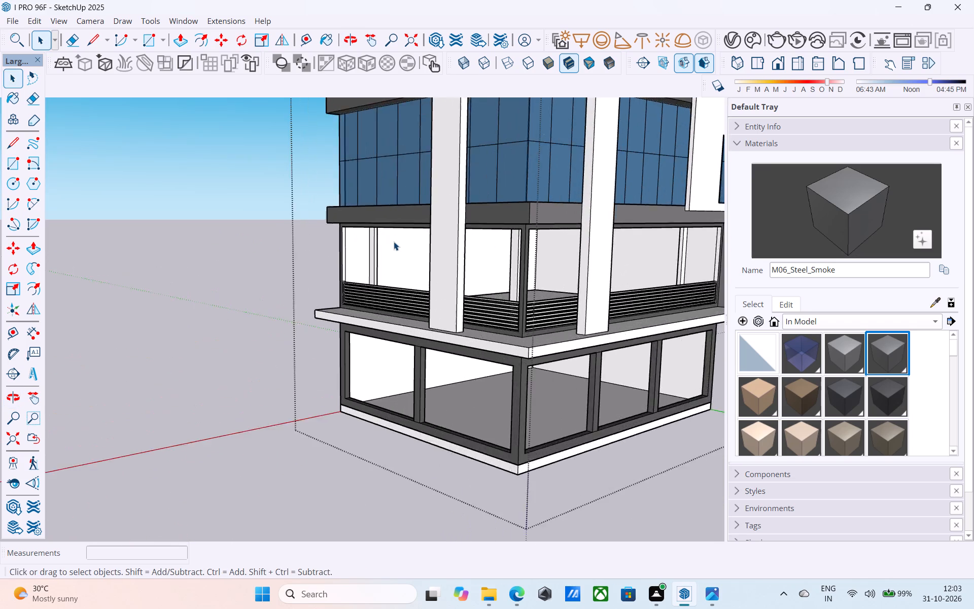
pyautogui.scroll(6, 394, 242)
pyautogui.keyDown('shift'); pyautogui.moveTo(372, 296); pyautogui.dragTo(254, 362, button='middle'); pyautogui.keyUp('shift')
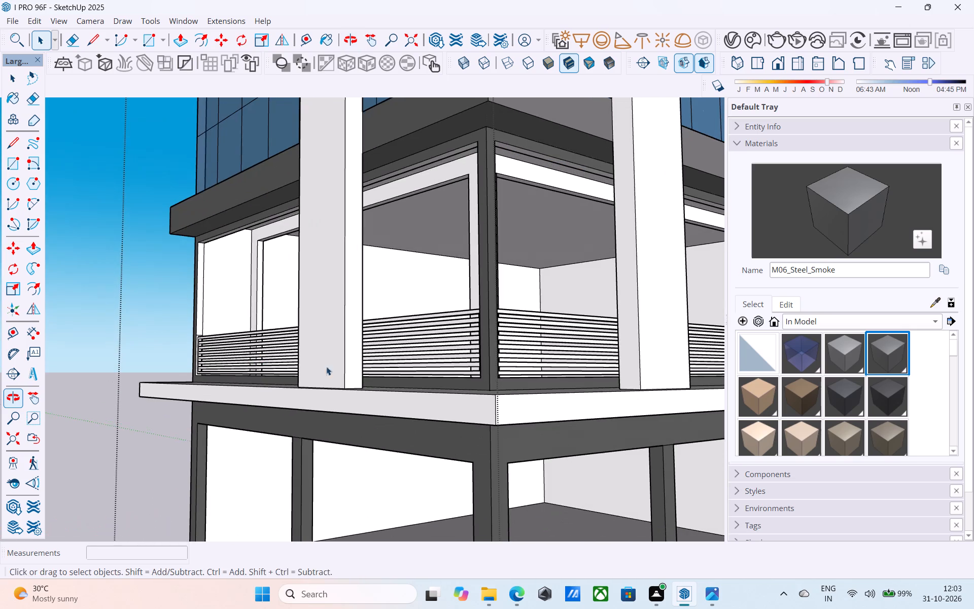
pyautogui.click(830, 212)
pyautogui.scroll(4, 468, 186)
pyautogui.click(456, 172)
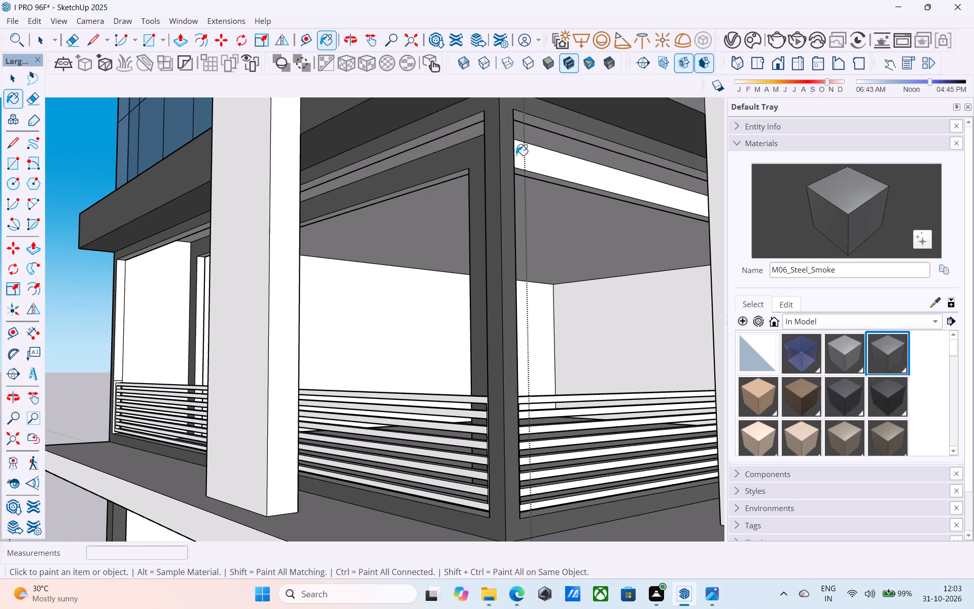
pyautogui.click(537, 165)
# Paint the white faces of the set-back frame's far end post, including its inner side, with M06_Steel_Smoke.
pyautogui.scroll(-3, 538, 165)
pyautogui.keyDown('shift'); pyautogui.moveTo(536, 167); pyautogui.dragTo(422, 277, button='middle'); pyautogui.keyUp('shift')
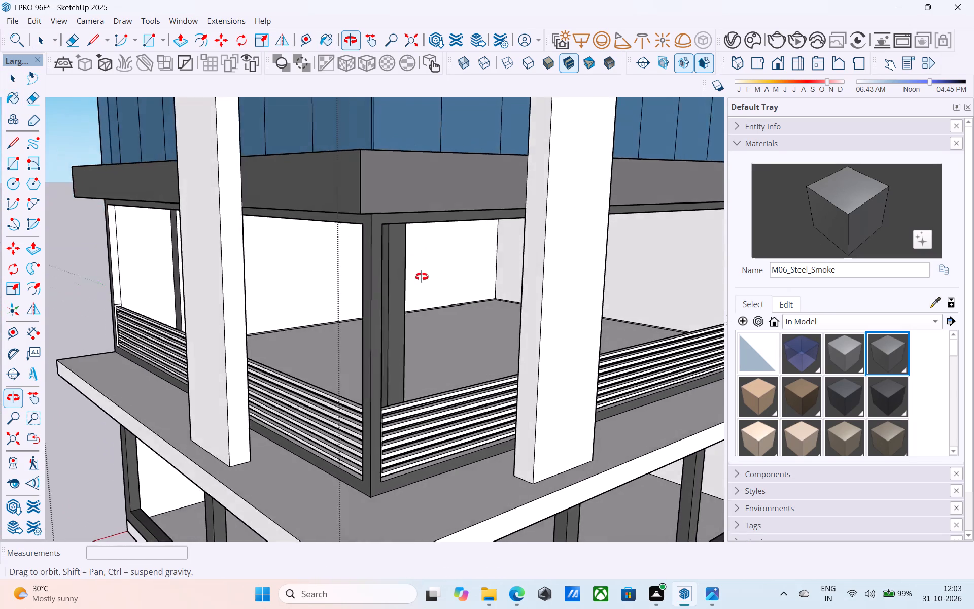
pyautogui.keyDown('shift'); pyautogui.moveTo(422, 277); pyautogui.dragTo(234, 272, button='middle'); pyautogui.keyUp('shift')
pyautogui.scroll(5, 234, 273)
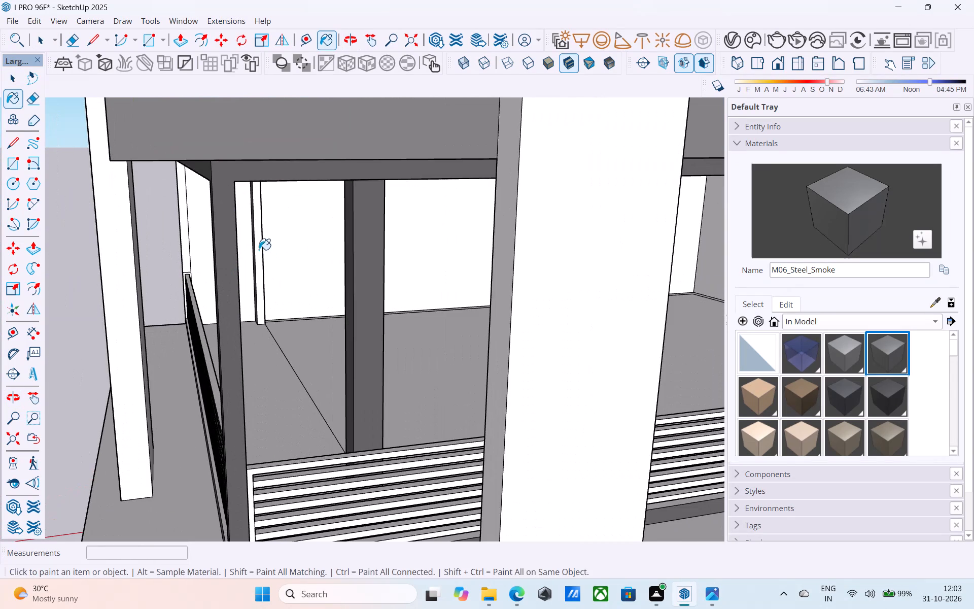
pyautogui.click(259, 250)
pyautogui.scroll(-5, 259, 250)
pyautogui.moveTo(258, 252); pyautogui.dragTo(542, 218, button='middle')
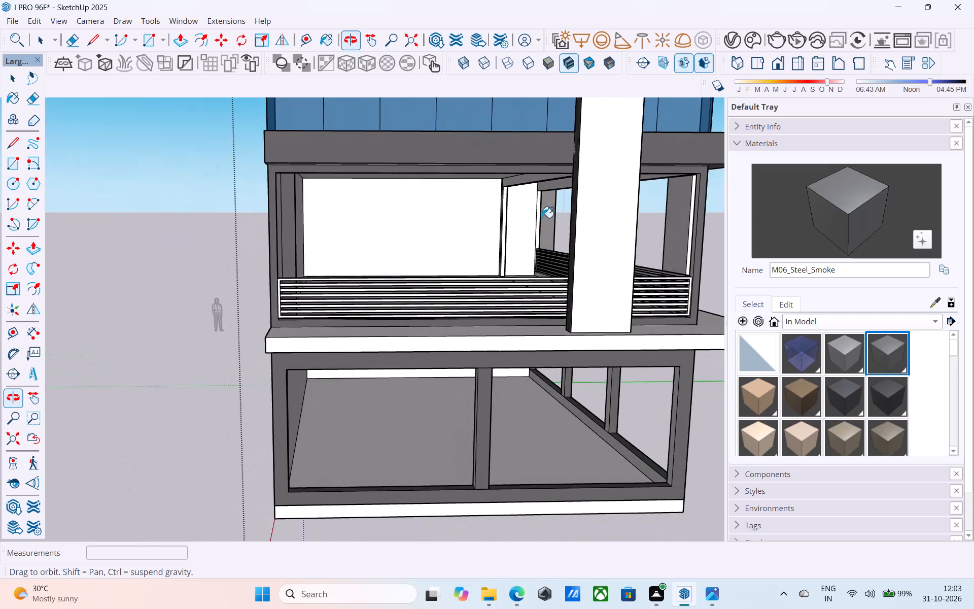
pyautogui.scroll(7, 516, 222)
pyautogui.click(490, 208)
pyautogui.keyDown('shift'); pyautogui.moveTo(461, 233); pyautogui.dragTo(447, 260, button='middle'); pyautogui.keyUp('shift')
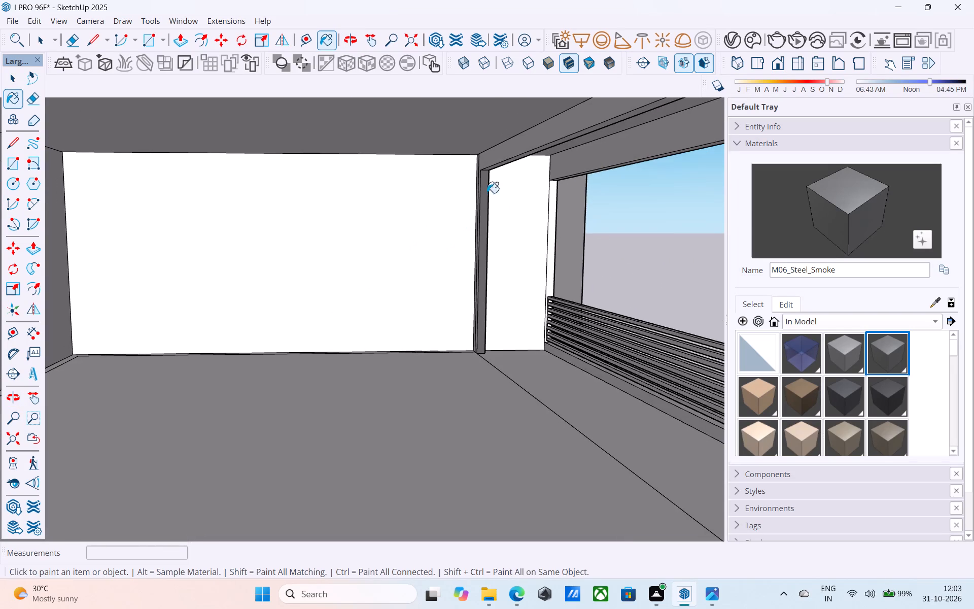
pyautogui.click(492, 159)
# Paint the inside faces of the set-back walls' corner post and adjoining head beam with M06_Steel_Smoke.
pyautogui.scroll(-9, 490, 163)
pyautogui.keyDown('shift'); pyautogui.moveTo(510, 232); pyautogui.dragTo(525, 264, button='middle'); pyautogui.keyUp('shift')
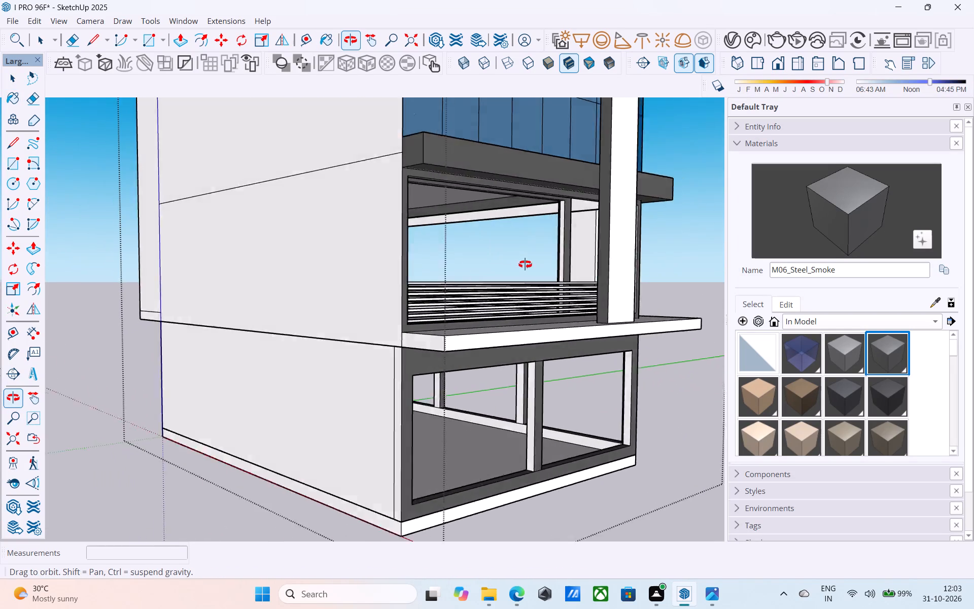
pyautogui.keyDown('shift'); pyautogui.moveTo(525, 264); pyautogui.dragTo(420, 318, button='middle'); pyautogui.keyUp('shift')
pyautogui.scroll(10, 492, 270)
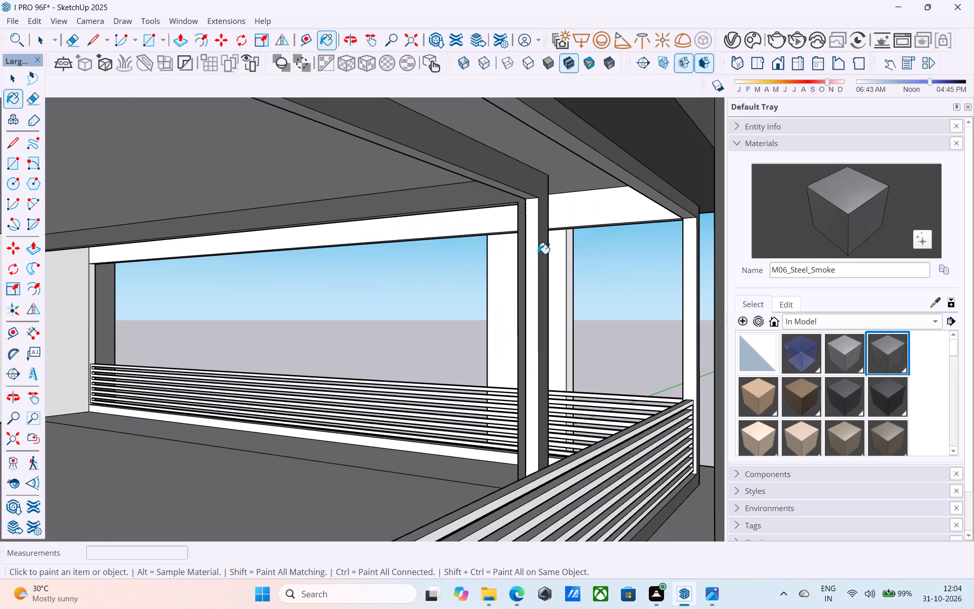
pyautogui.click(536, 247)
pyautogui.scroll(1, 536, 247)
pyautogui.moveTo(536, 247); pyautogui.dragTo(653, 214, button='middle')
pyautogui.click(533, 168)
pyautogui.moveTo(534, 168); pyautogui.dragTo(615, 195, button='middle')
pyautogui.scroll(1, 614, 197)
pyautogui.click(535, 158)
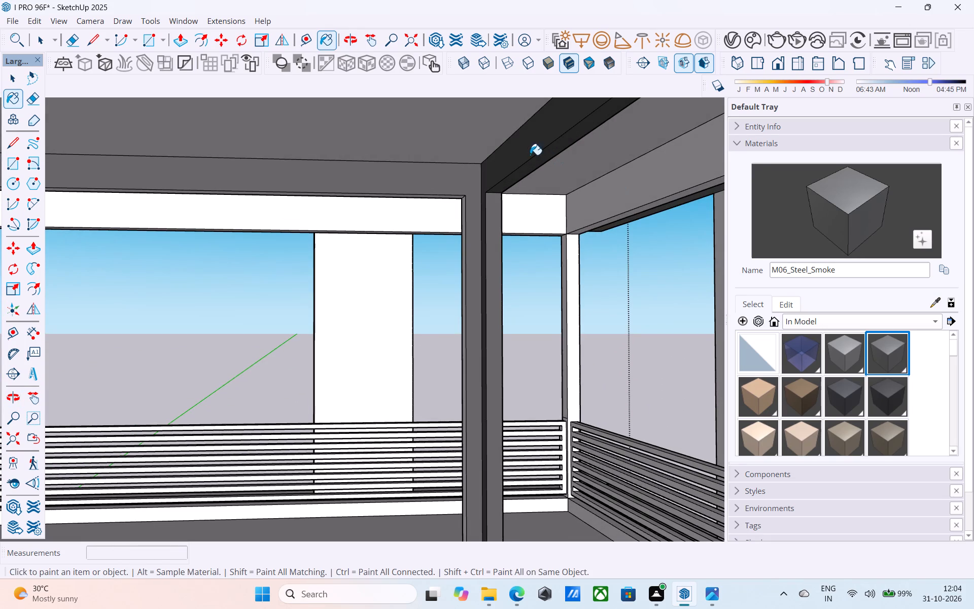
# Paint the remaining inner beam and post faces around the set-back walls' corner with M06_Steel_Smoke.
pyautogui.moveTo(584, 153); pyautogui.dragTo(772, 180, button='middle')
pyautogui.click(341, 161)
pyautogui.moveTo(341, 161); pyautogui.dragTo(394, 161, button='middle')
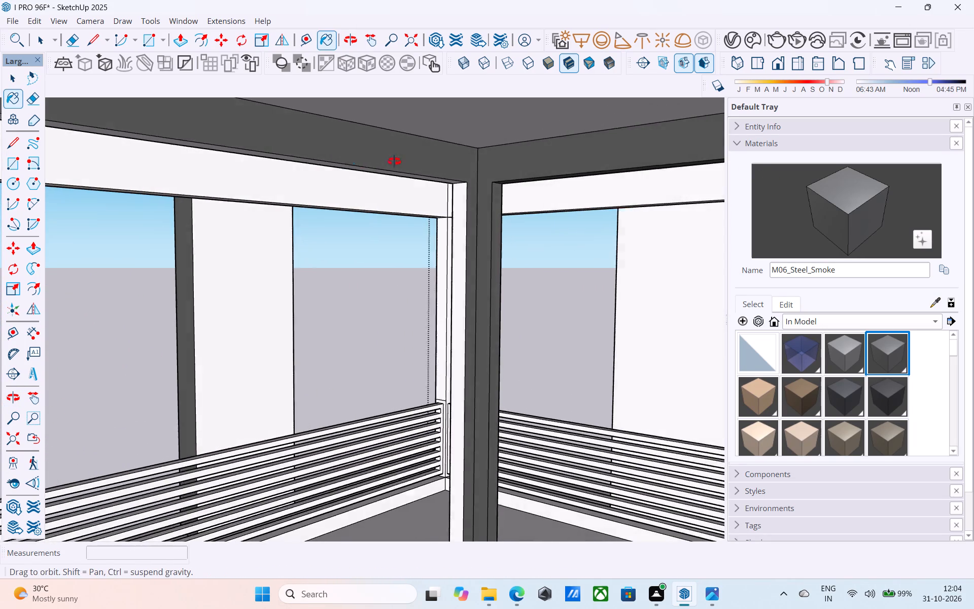
pyautogui.moveTo(394, 161); pyautogui.dragTo(465, 153, button='middle')
pyautogui.click(395, 218)
pyautogui.moveTo(395, 218); pyautogui.dragTo(419, 192, button='middle')
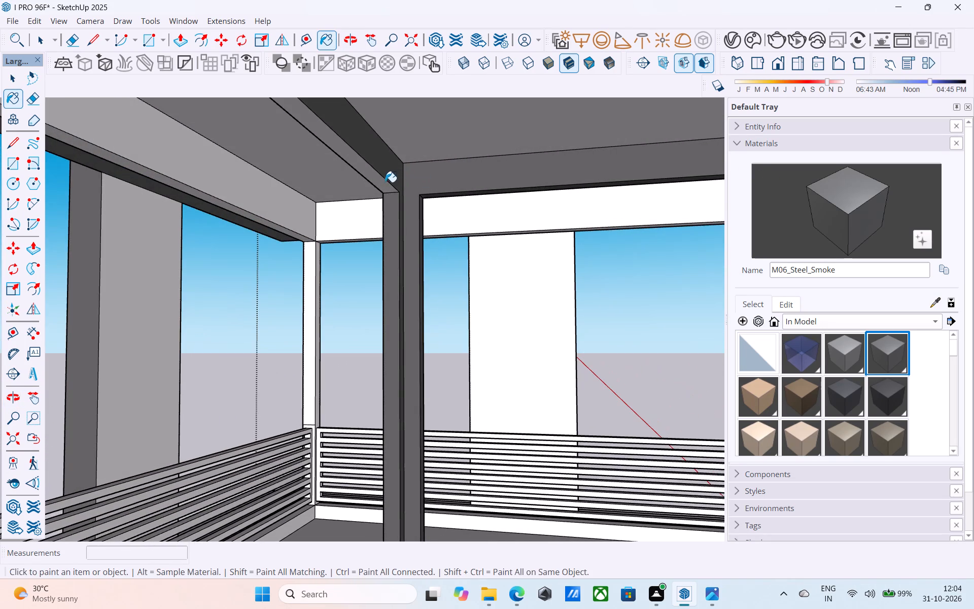
pyautogui.click(382, 183)
# Draw a line across the underside of the long set-back frame's head beam at its midpoint.
pyautogui.moveTo(381, 183); pyautogui.dragTo(919, 205, button='middle')
pyautogui.scroll(-8, 684, 211)
pyautogui.moveTo(589, 231); pyautogui.dragTo(351, 269, button='middle')
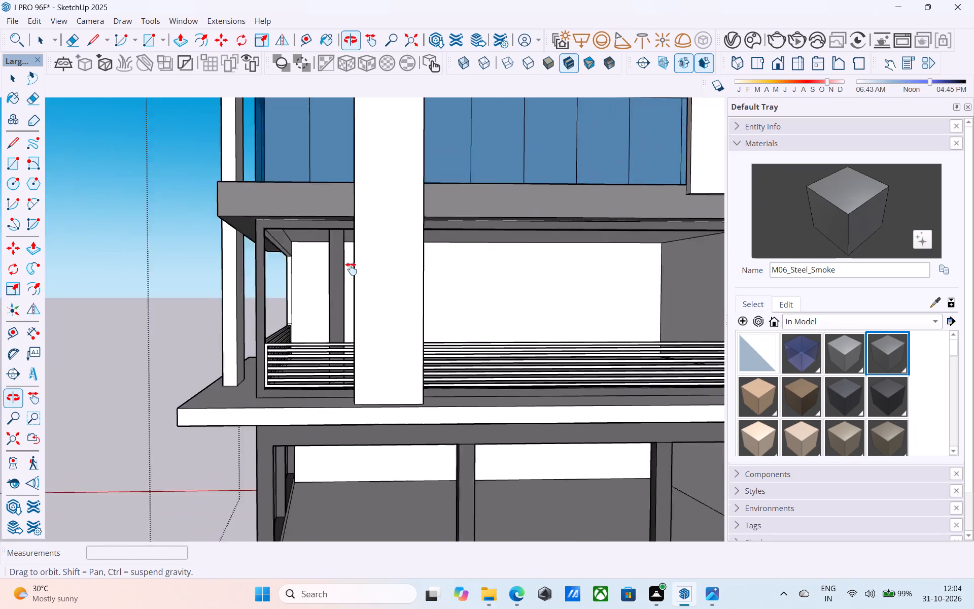
pyautogui.moveTo(351, 269); pyautogui.dragTo(254, 274, button='middle')
pyautogui.keyDown('shift'); pyautogui.moveTo(349, 263); pyautogui.dragTo(297, 274, button='middle'); pyautogui.keyUp('shift')
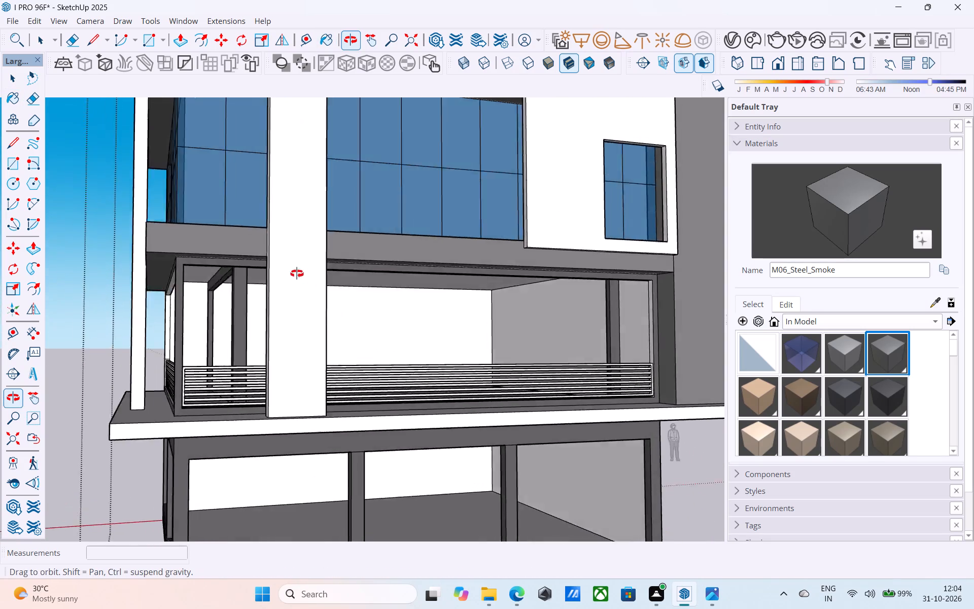
pyautogui.keyDown('shift'); pyautogui.moveTo(297, 274); pyautogui.dragTo(233, 221, button='middle'); pyautogui.keyUp('shift')
pyautogui.scroll(4, 340, 249)
pyautogui.press('space')
pyautogui.press('l')
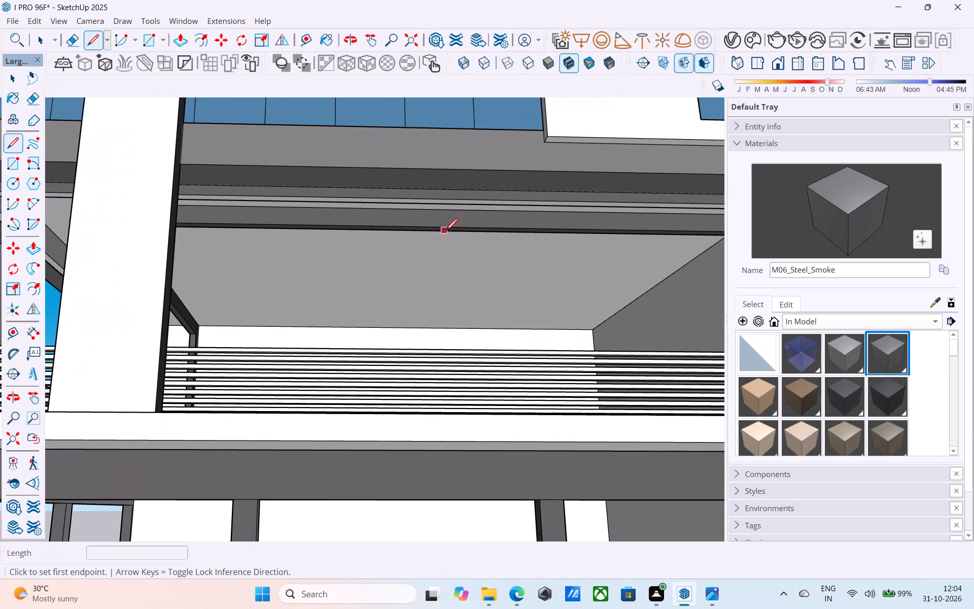
pyautogui.click(435, 228)
pyautogui.scroll(7, 435, 228)
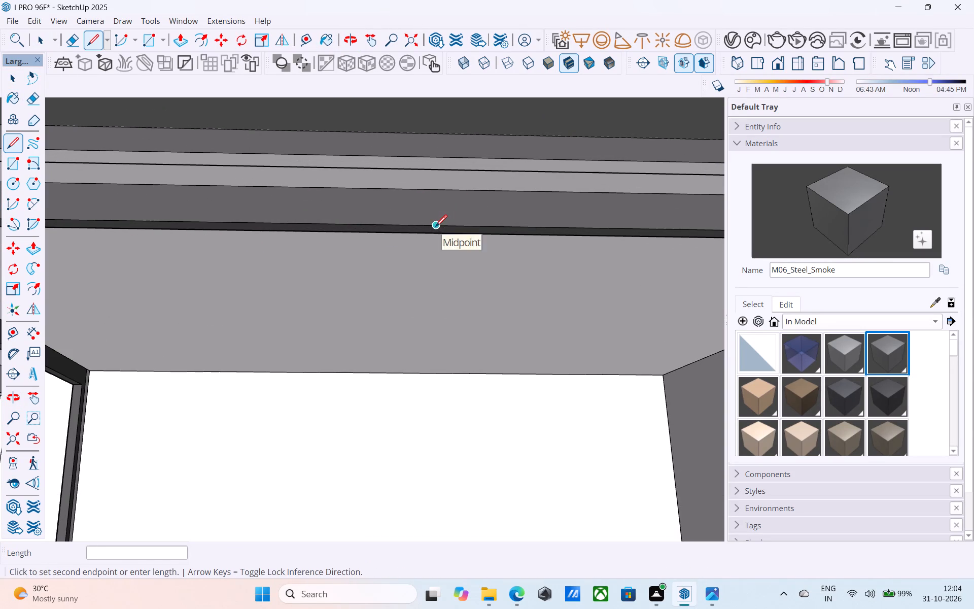
pyautogui.click(438, 234)
pyautogui.scroll(5, 438, 234)
# Copy the midpoint line 1' along the beam's underside to outline a post footprint.
pyautogui.press('space')
pyautogui.click(431, 231)
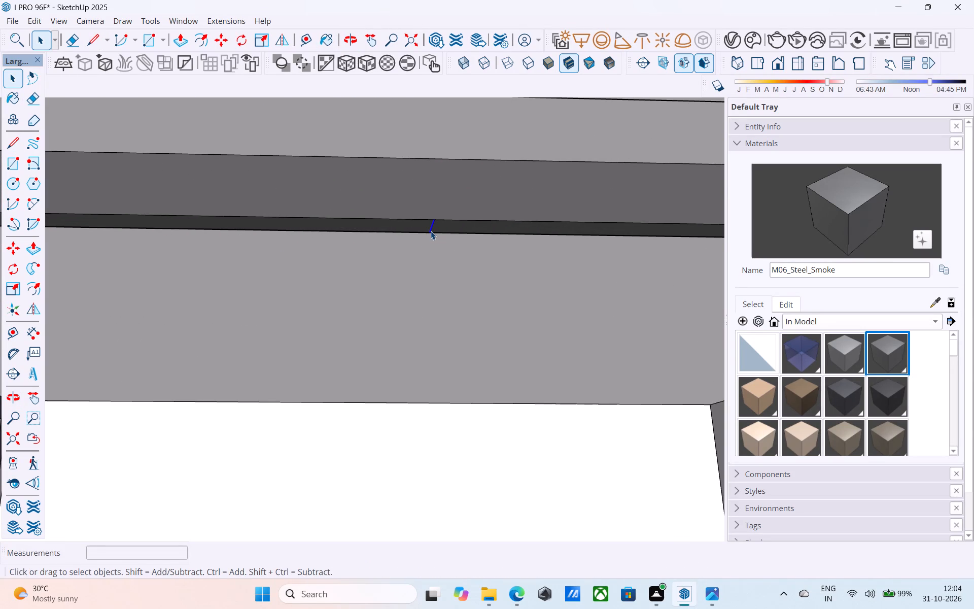
pyautogui.press('m')
pyautogui.click(434, 223)
pyautogui.write("1'")
pyautogui.press('Return')
# Pull the 1' strip of the beam's underside down 11' to the floor as an intermediate post.
pyautogui.press('space')
pyautogui.click(449, 227)
pyautogui.press('p')
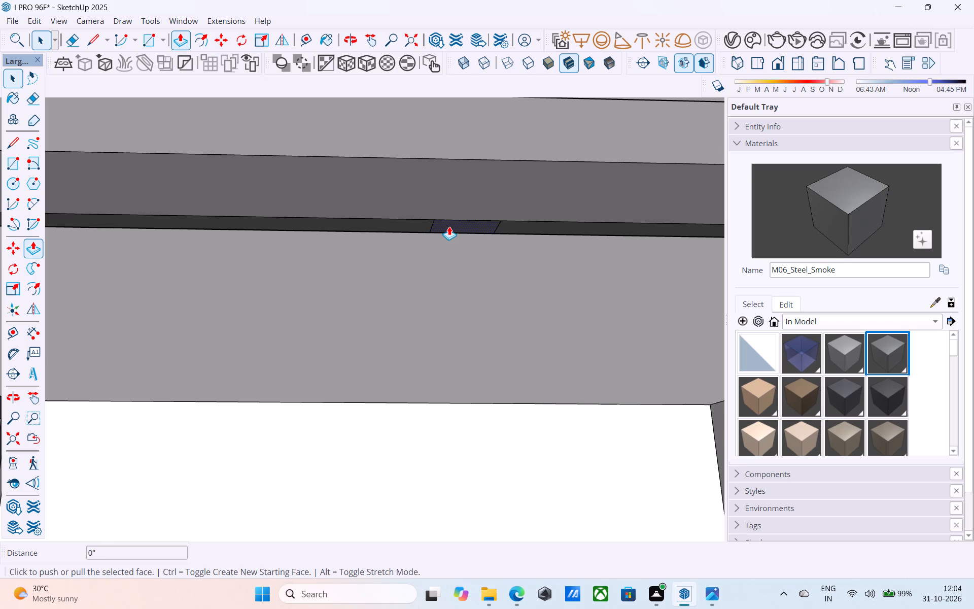
pyautogui.click(449, 226)
pyautogui.scroll(-4, 438, 300)
pyautogui.moveTo(438, 329); pyautogui.dragTo(447, 342, button='middle')
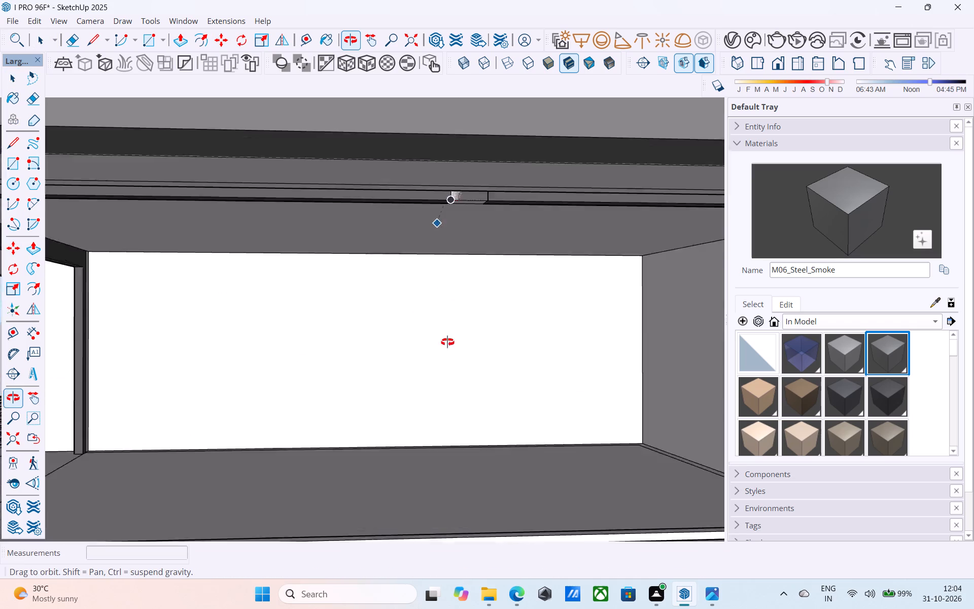
pyautogui.moveTo(447, 342); pyautogui.dragTo(412, 176, button='middle')
pyautogui.moveTo(374, 404); pyautogui.dragTo(429, 274, button='middle')
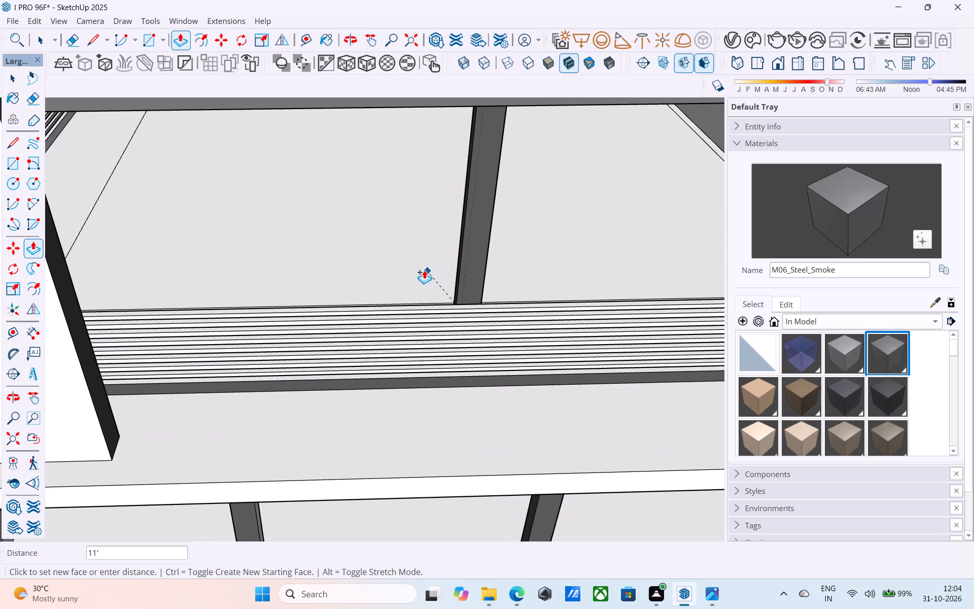
pyautogui.click(413, 262)
pyautogui.keyDown('shift'); pyautogui.moveTo(416, 274); pyautogui.dragTo(433, 244, button='middle'); pyautogui.keyUp('shift')
pyautogui.press('space')
pyautogui.scroll(-6, 432, 245)
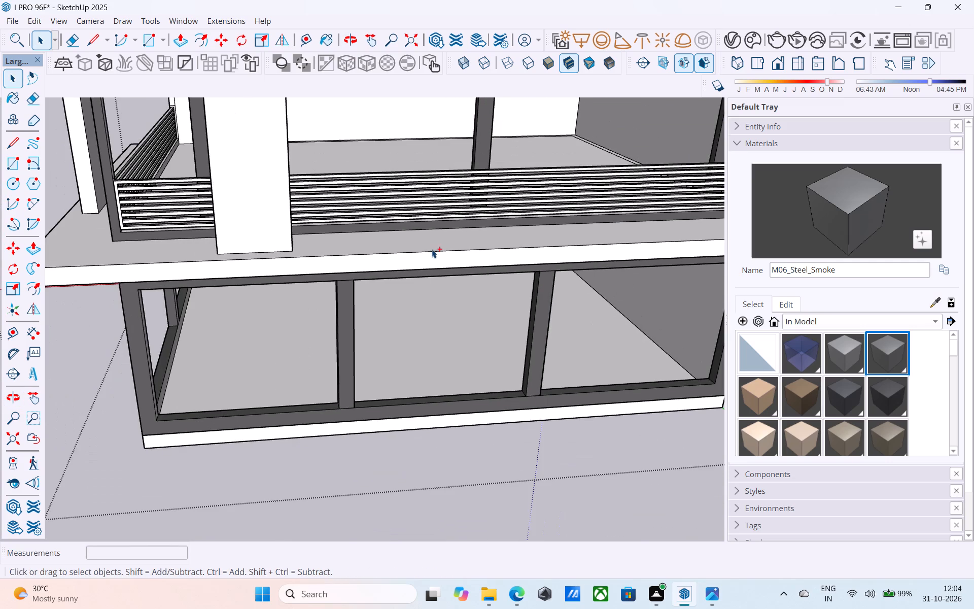
# Save the model.
pyautogui.hotkey('ctrl', 's')
# Examine the whole building's two facades and corner columns from several angles and distances.
pyautogui.scroll(-5, 432, 249)
pyautogui.moveTo(432, 248); pyautogui.dragTo(533, 278, button='middle')
pyautogui.scroll(-4, 535, 274)
pyautogui.keyDown('shift'); pyautogui.moveTo(517, 284); pyautogui.dragTo(454, 393, button='middle'); pyautogui.keyUp('shift')
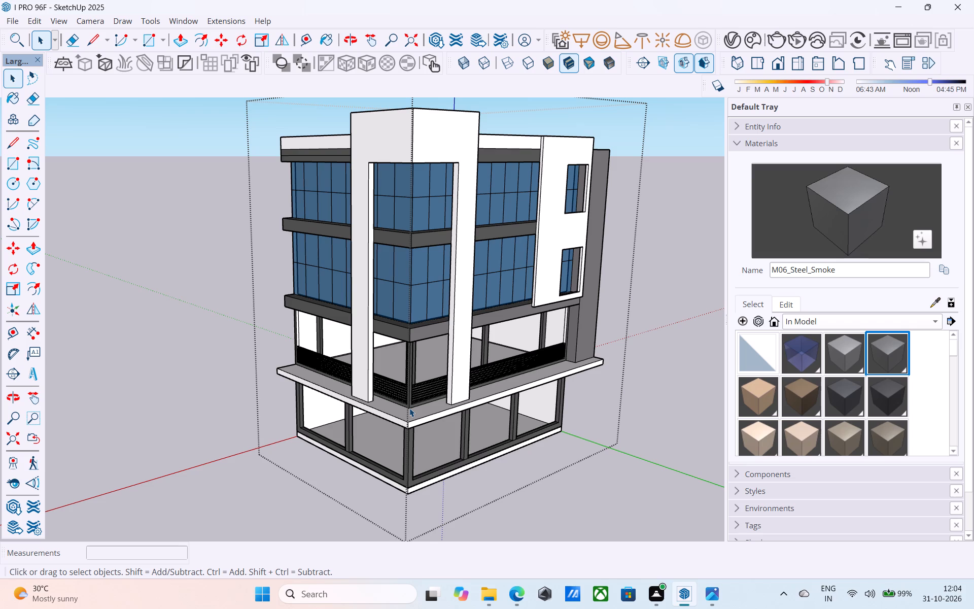
pyautogui.scroll(-6, 409, 408)
pyautogui.moveTo(407, 418); pyautogui.dragTo(448, 371, button='middle')
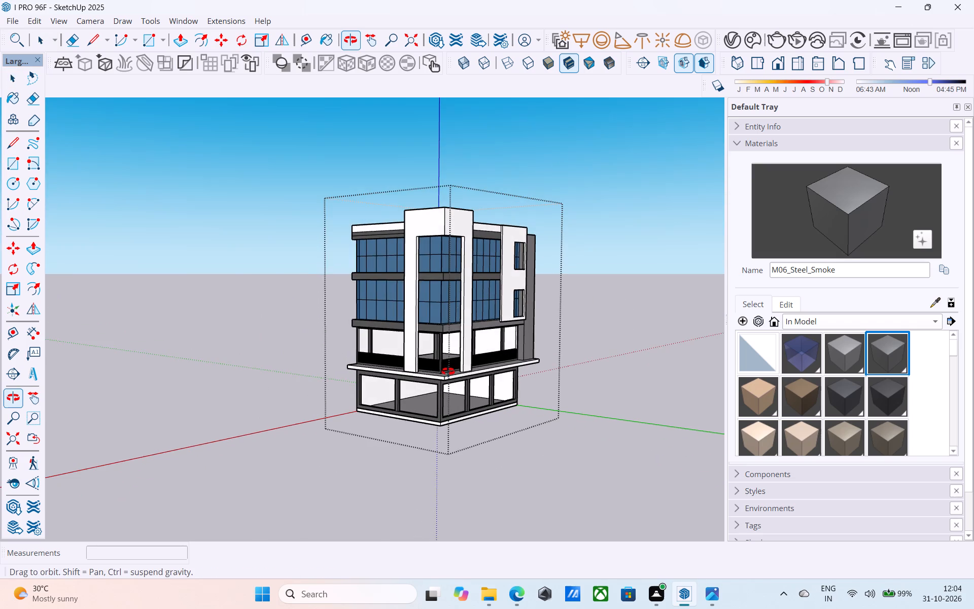
pyautogui.moveTo(448, 371); pyautogui.dragTo(433, 364, button='middle')
pyautogui.scroll(1, 433, 364)
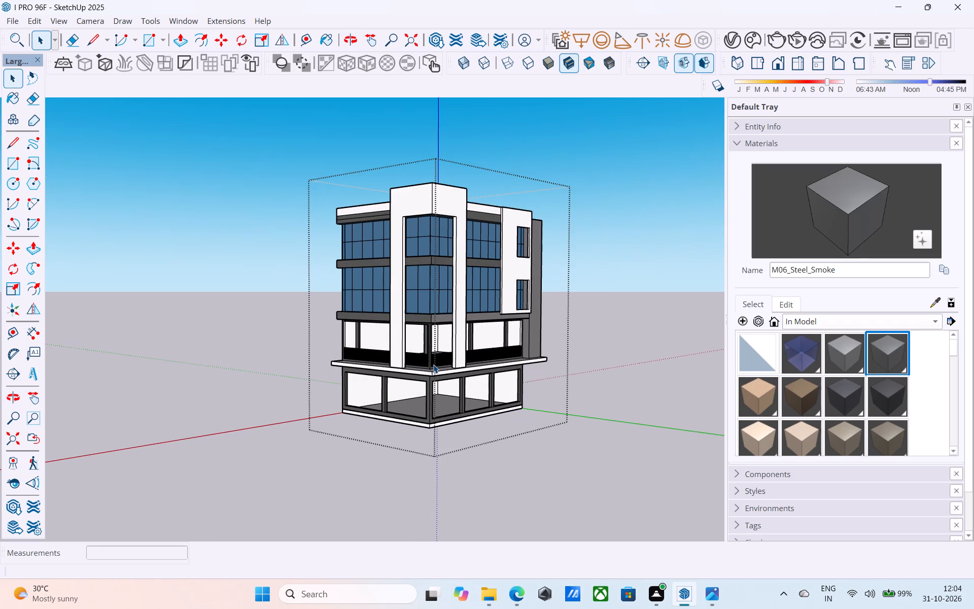
pyautogui.scroll(4, 433, 364)
pyautogui.scroll(-2, 435, 363)
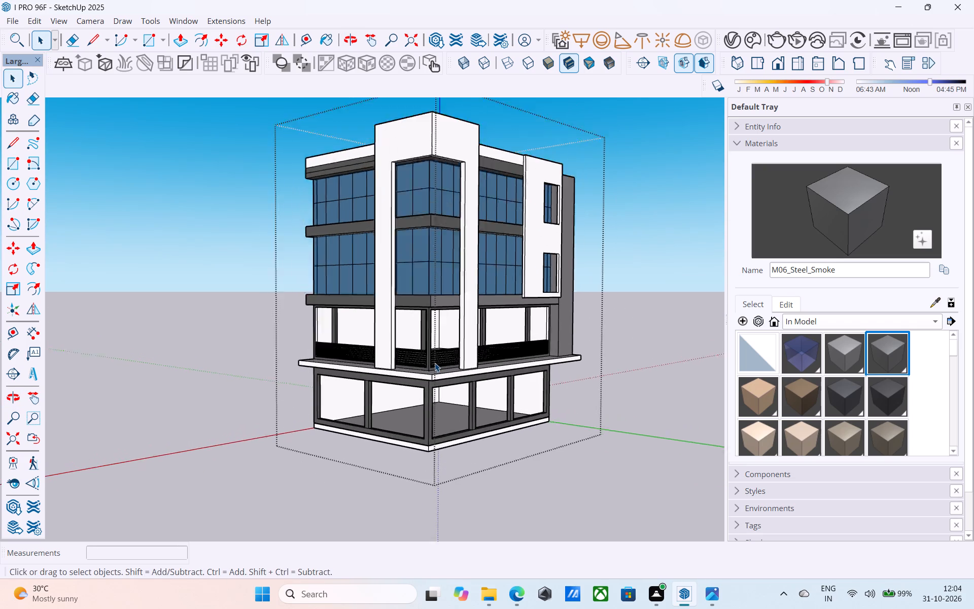
pyautogui.scroll(-3, 435, 363)
pyautogui.moveTo(435, 363); pyautogui.dragTo(436, 398, button='middle')
pyautogui.moveTo(428, 370); pyautogui.dragTo(444, 373, button='middle')
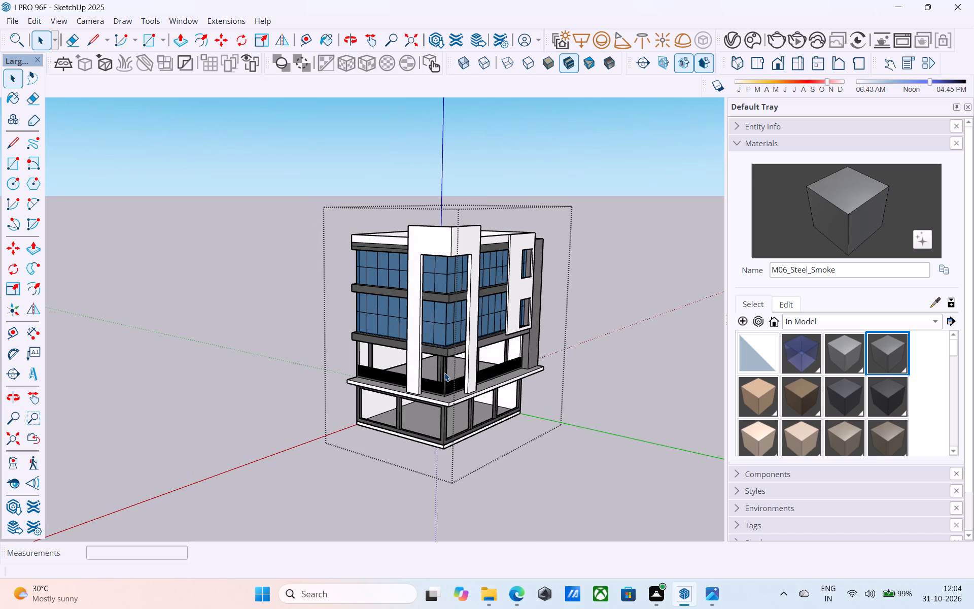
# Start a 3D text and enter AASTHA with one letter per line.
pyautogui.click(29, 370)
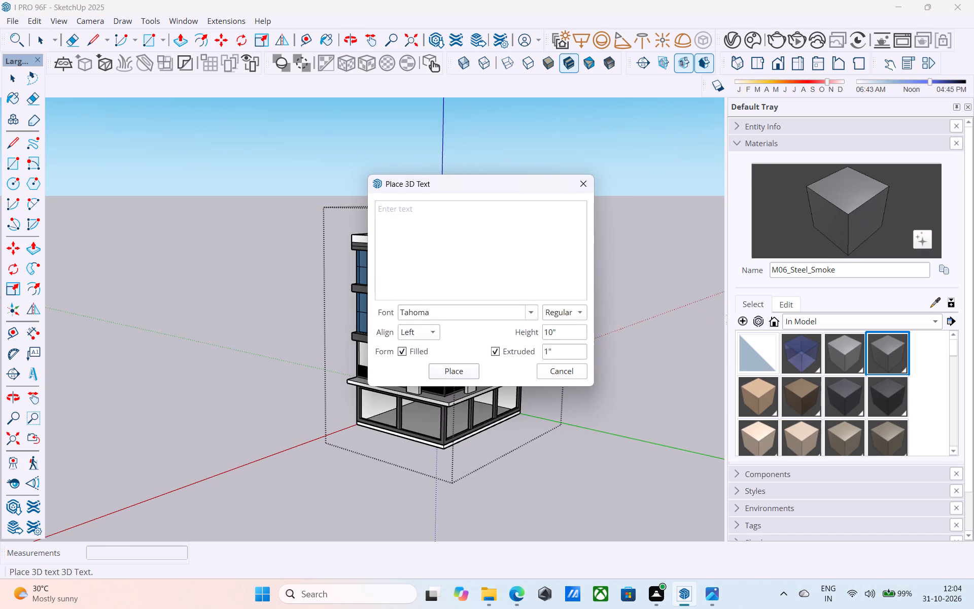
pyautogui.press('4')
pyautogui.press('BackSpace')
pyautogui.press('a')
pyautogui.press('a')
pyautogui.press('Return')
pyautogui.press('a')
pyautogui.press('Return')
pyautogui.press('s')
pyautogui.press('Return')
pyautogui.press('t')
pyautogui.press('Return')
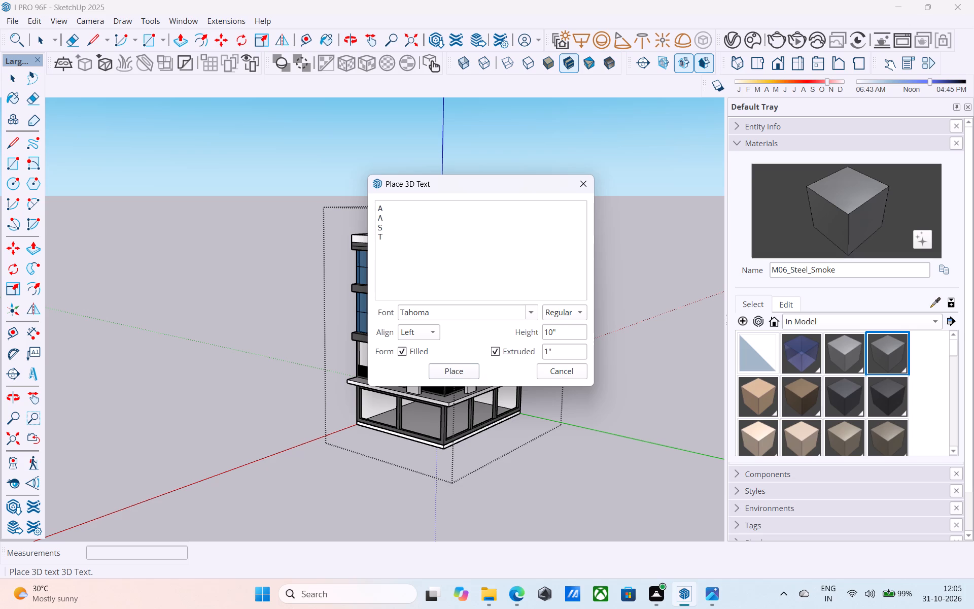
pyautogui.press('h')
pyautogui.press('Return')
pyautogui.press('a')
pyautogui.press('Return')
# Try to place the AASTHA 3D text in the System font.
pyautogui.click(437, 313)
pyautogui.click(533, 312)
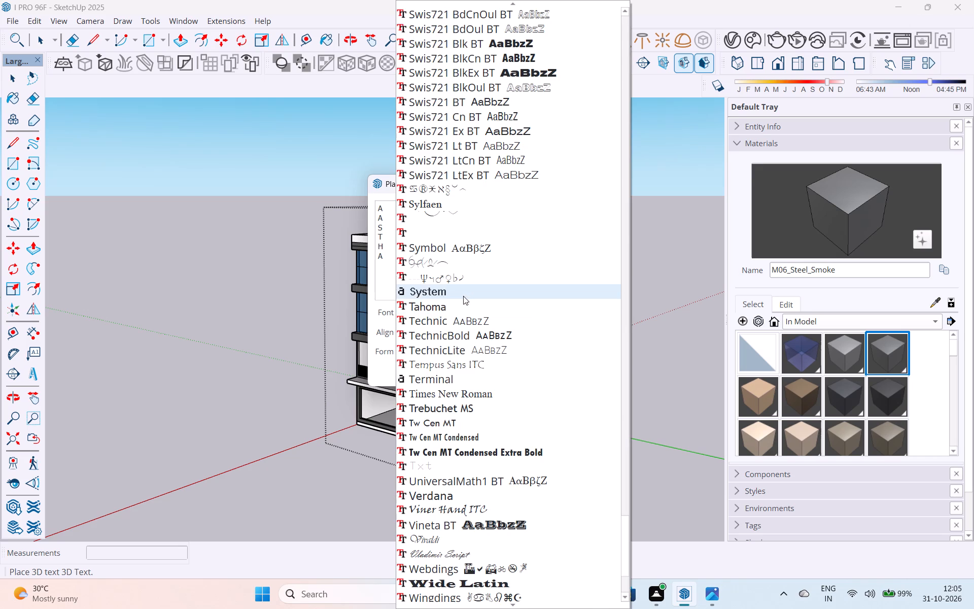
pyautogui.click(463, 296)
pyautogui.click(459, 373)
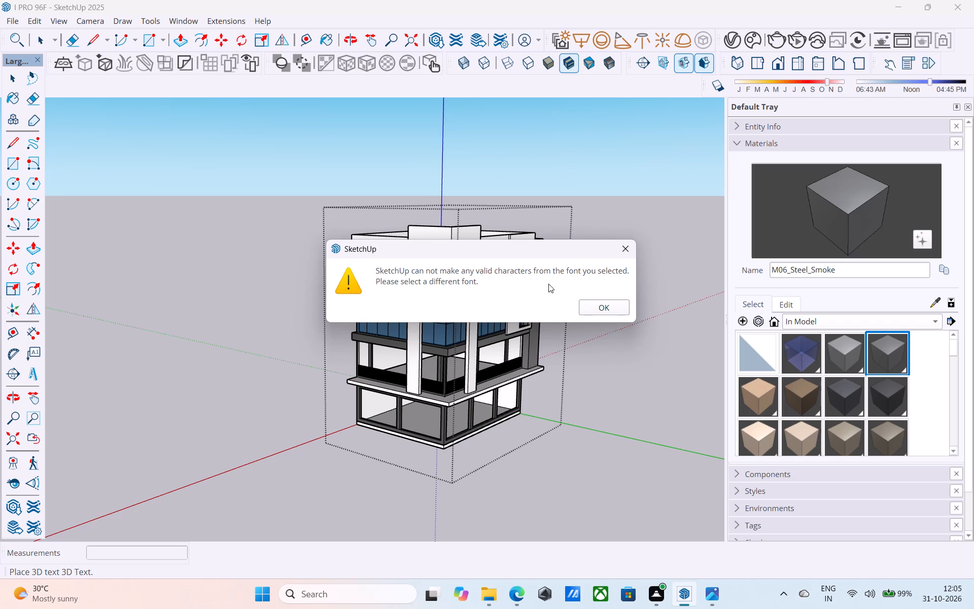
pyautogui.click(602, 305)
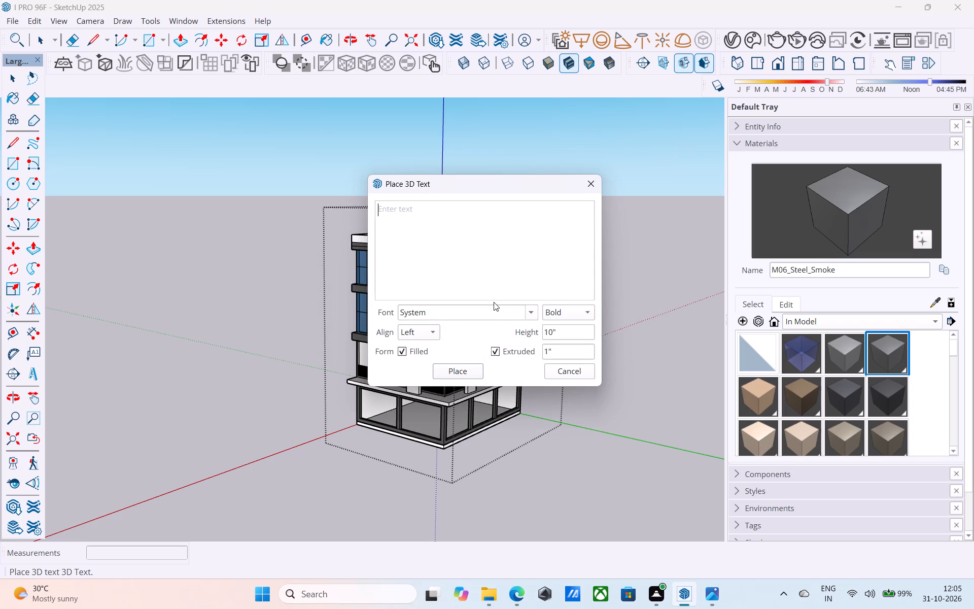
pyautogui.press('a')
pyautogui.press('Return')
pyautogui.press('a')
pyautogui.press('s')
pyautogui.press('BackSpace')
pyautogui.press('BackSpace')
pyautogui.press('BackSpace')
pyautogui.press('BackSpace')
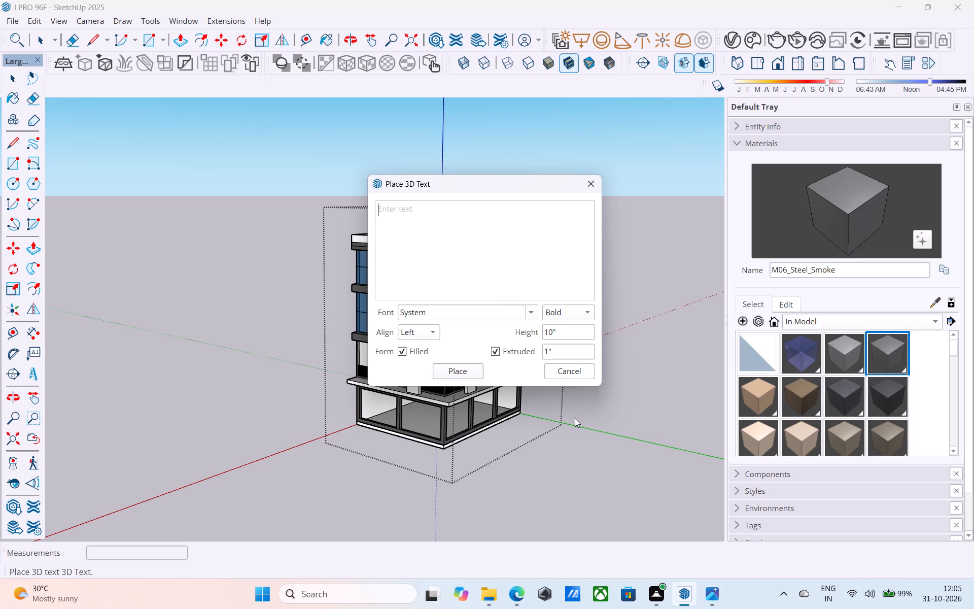
# Set the 3D text font to Tahoma and enter AASTHA with one letter per line.
pyautogui.click(531, 313)
pyautogui.click(504, 319)
pyautogui.press('a')
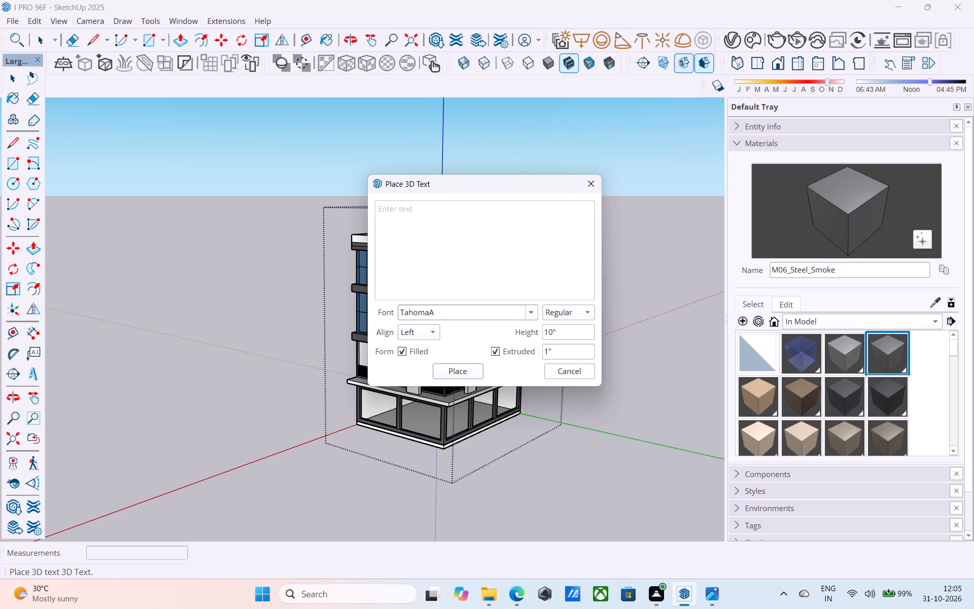
pyautogui.press('BackSpace')
pyautogui.click(499, 276)
pyautogui.press('a')
pyautogui.press('Return')
pyautogui.press('a')
pyautogui.press('Return')
pyautogui.press('s')
pyautogui.press('Return')
pyautogui.press('t')
pyautogui.press('Return')
pyautogui.press('h')
pyautogui.press('Return')
pyautogui.press('a')
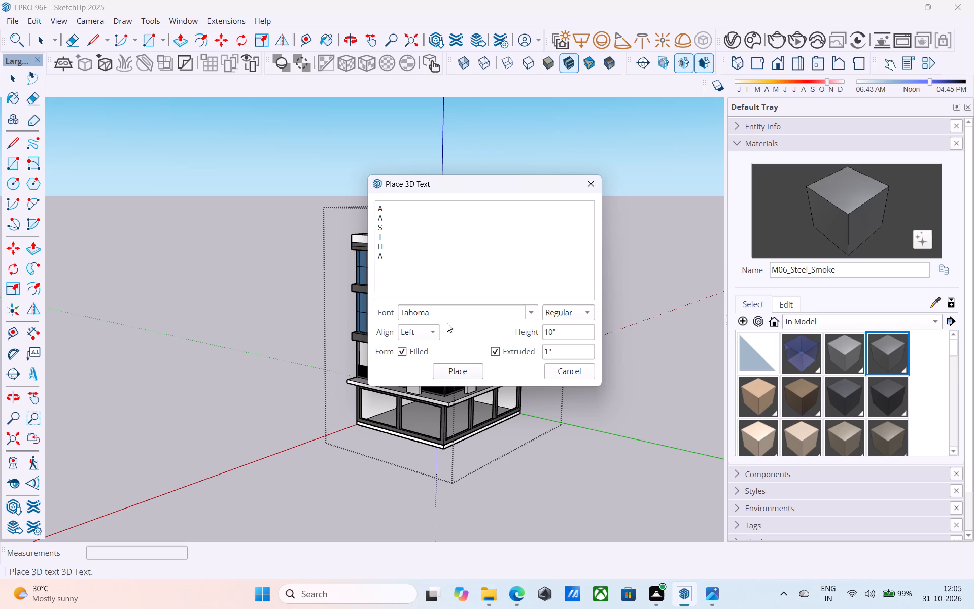
# Place the vertical AASTHA lettering on the front face of the tall white column, level with the upper glazed floors.
pyautogui.click(458, 373)
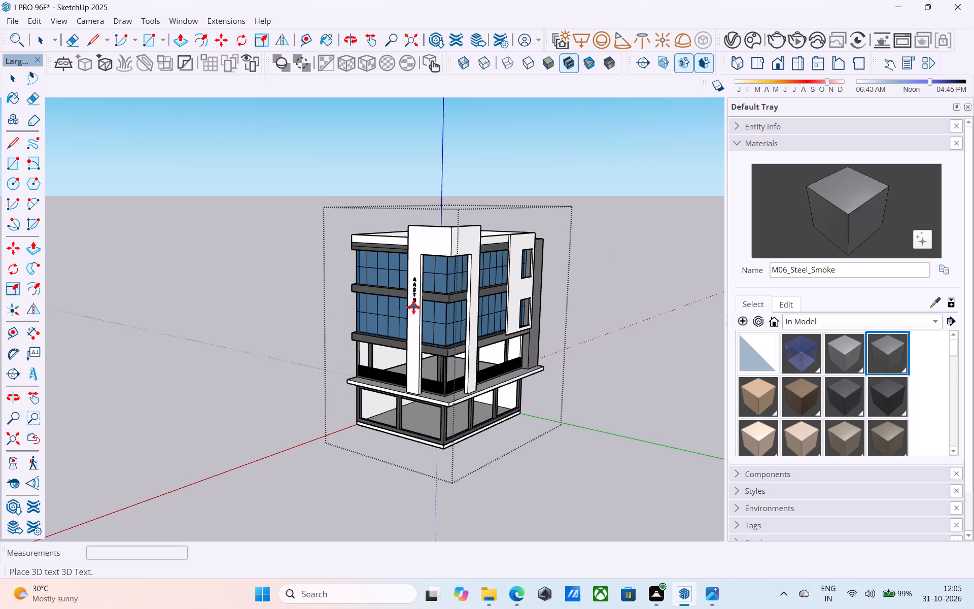
pyautogui.scroll(10, 413, 307)
pyautogui.moveTo(415, 304); pyautogui.dragTo(482, 349, button='middle')
pyautogui.scroll(1, 464, 336)
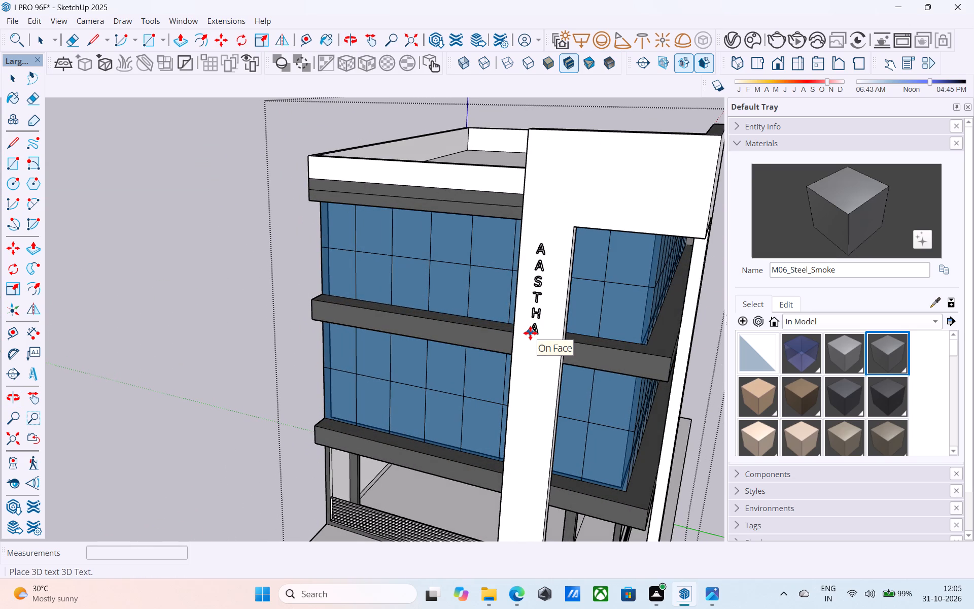
pyautogui.click(534, 325)
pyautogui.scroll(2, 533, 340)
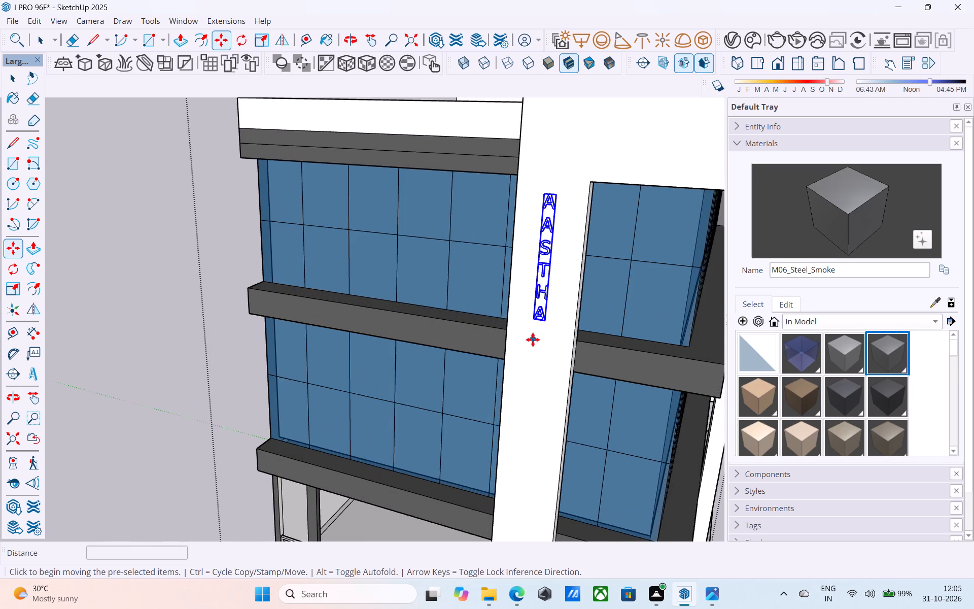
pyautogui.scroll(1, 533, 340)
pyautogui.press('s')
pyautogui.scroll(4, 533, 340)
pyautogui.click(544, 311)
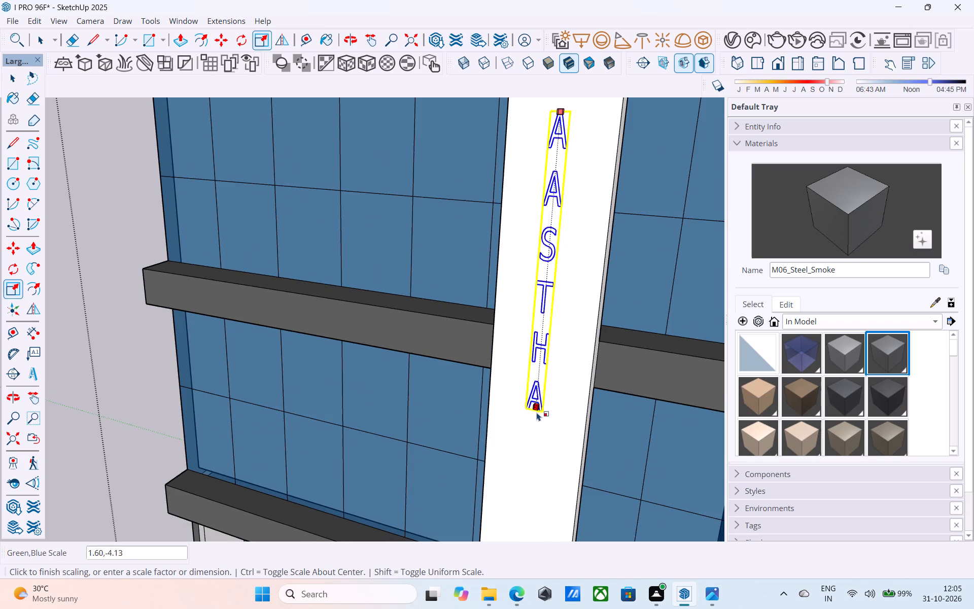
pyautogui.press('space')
# Scale the AASTHA lettering's height by about 3.25, stretching it down the white column to the lowest dark floor band.
pyautogui.moveTo(550, 379); pyautogui.dragTo(553, 373, button='middle')
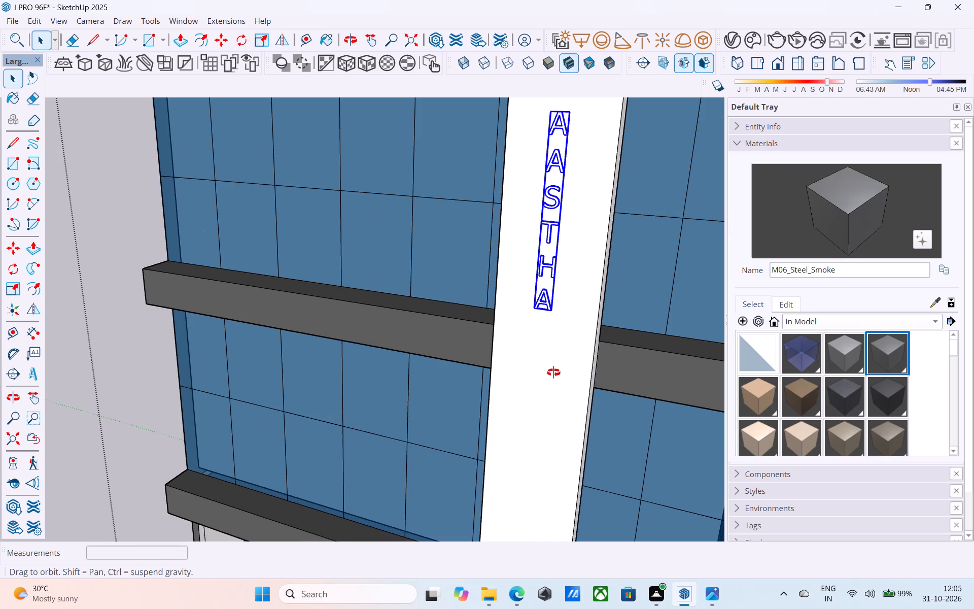
pyautogui.moveTo(553, 373); pyautogui.dragTo(490, 379, button='middle')
pyautogui.press('s')
pyautogui.scroll(10, 491, 361)
pyautogui.moveTo(521, 417); pyautogui.dragTo(533, 360, button='middle')
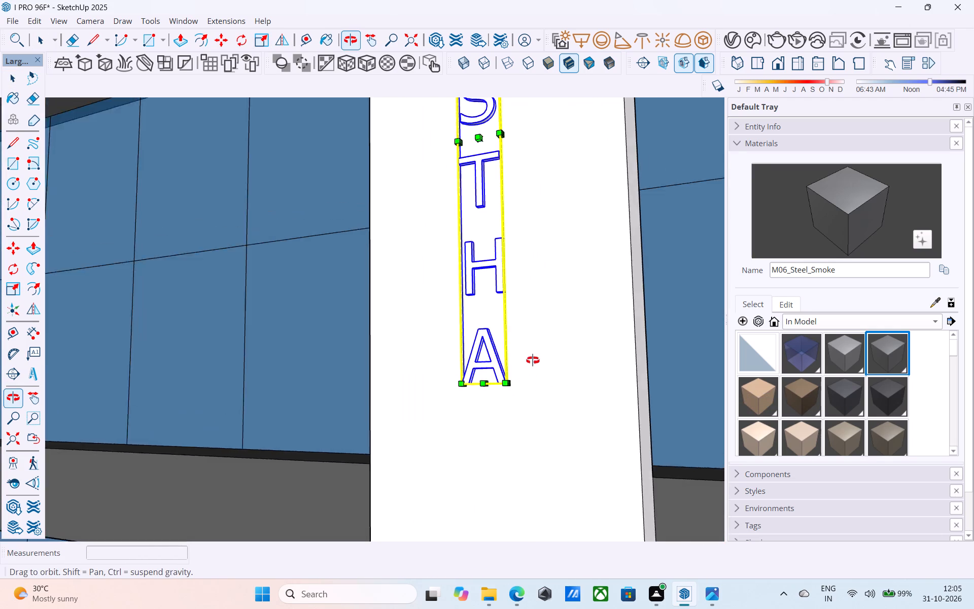
pyautogui.moveTo(533, 360); pyautogui.dragTo(540, 267, button='middle')
pyautogui.scroll(18, 491, 400)
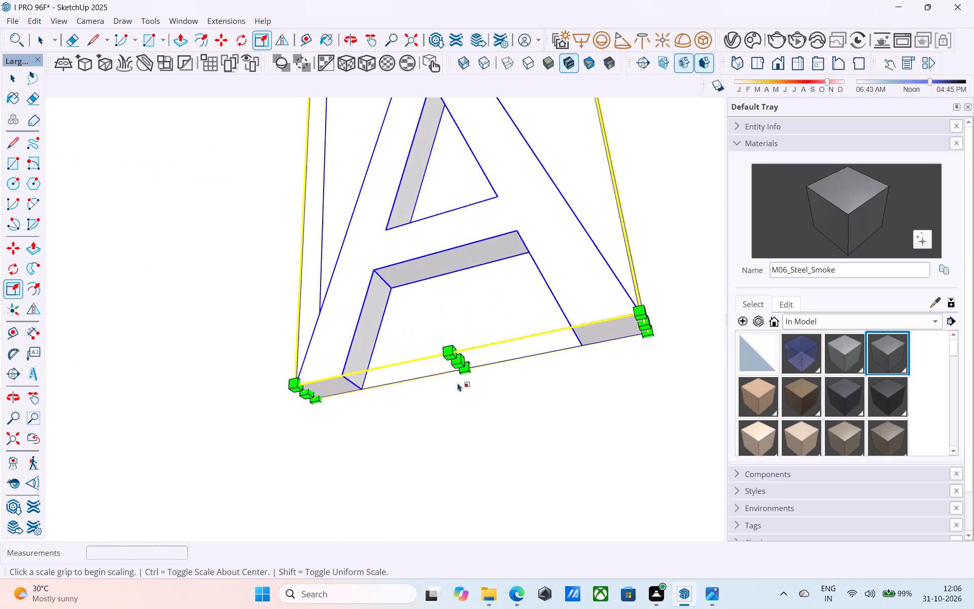
pyautogui.scroll(3, 458, 383)
pyautogui.click(456, 360)
pyautogui.scroll(-12, 458, 360)
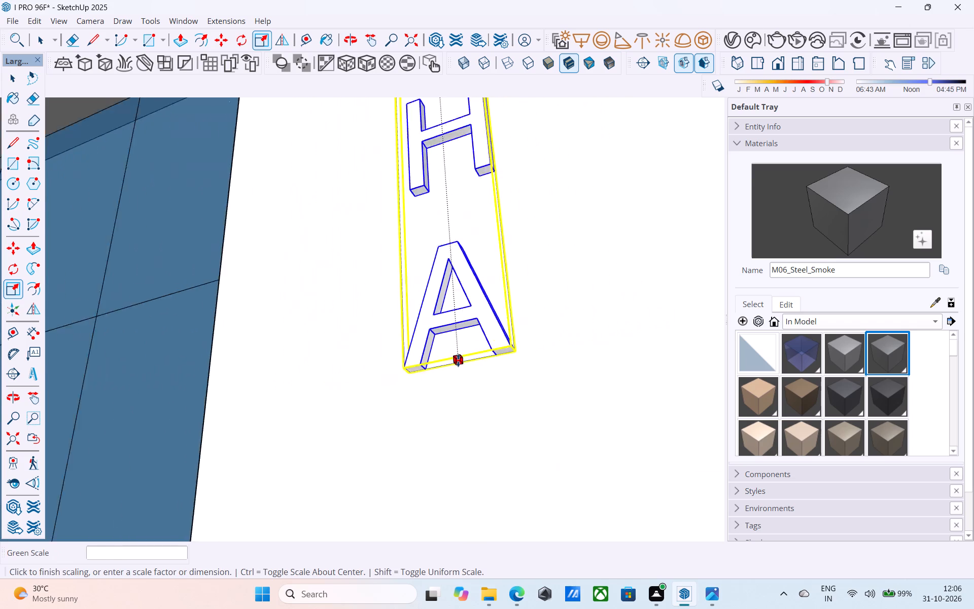
pyautogui.scroll(-20, 458, 360)
pyautogui.scroll(-14, 458, 360)
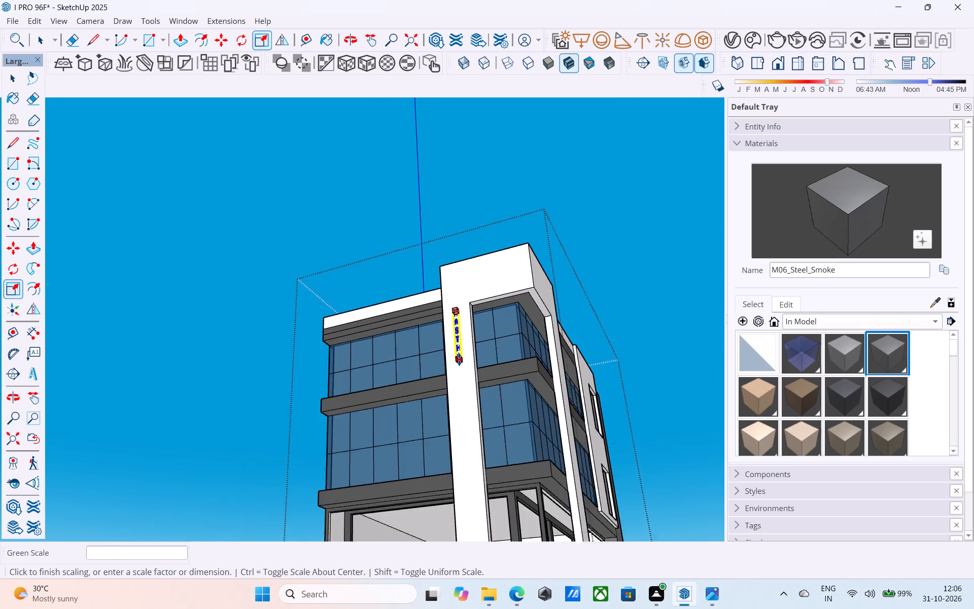
pyautogui.scroll(-5, 459, 359)
pyautogui.moveTo(474, 439); pyautogui.dragTo(543, 562, button='middle')
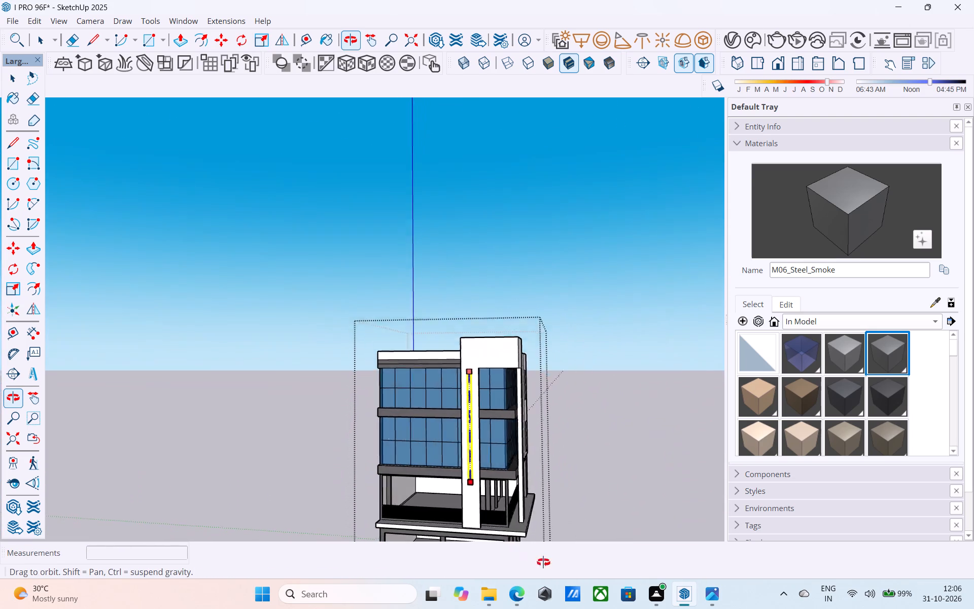
pyautogui.moveTo(543, 562); pyautogui.dragTo(544, 562, button='middle')
pyautogui.scroll(13, 490, 504)
pyautogui.click(431, 442)
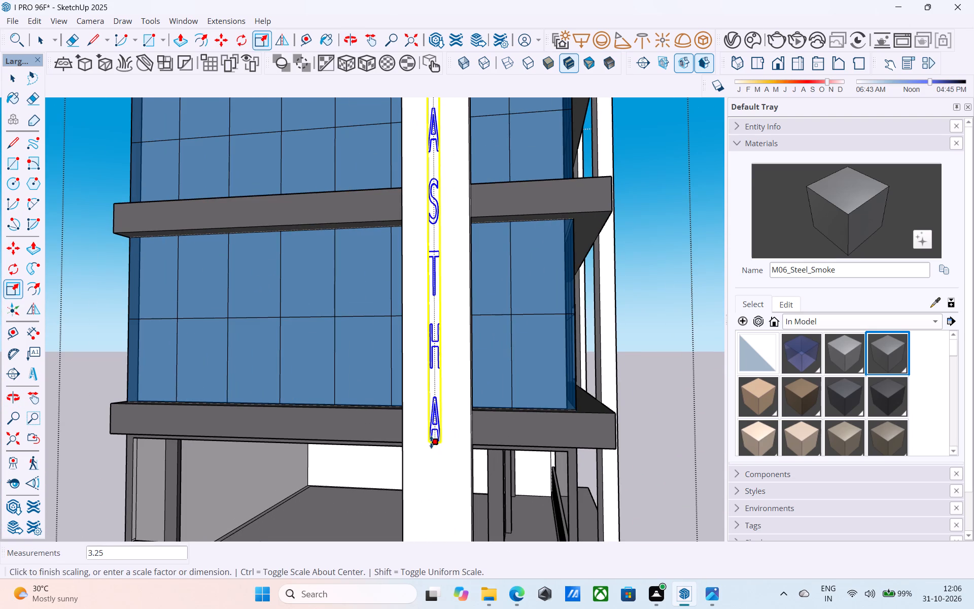
# Widen the AASTHA lettering by scaling one side edge outward across the tall white column's front face.
pyautogui.moveTo(446, 364); pyautogui.dragTo(273, 421, button='middle')
pyautogui.scroll(12, 453, 222)
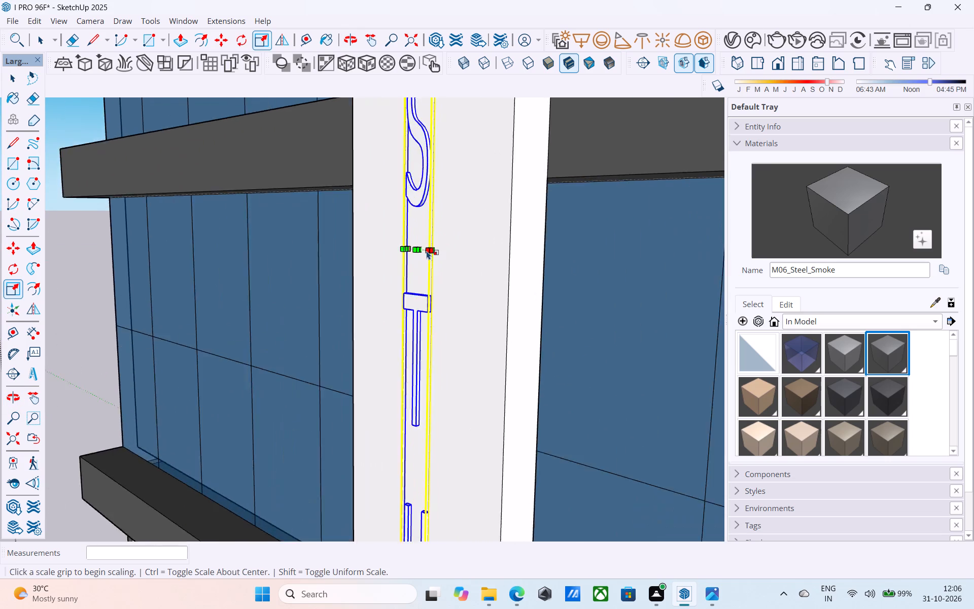
pyautogui.scroll(10, 427, 251)
pyautogui.click(448, 243)
pyautogui.scroll(-8, 448, 243)
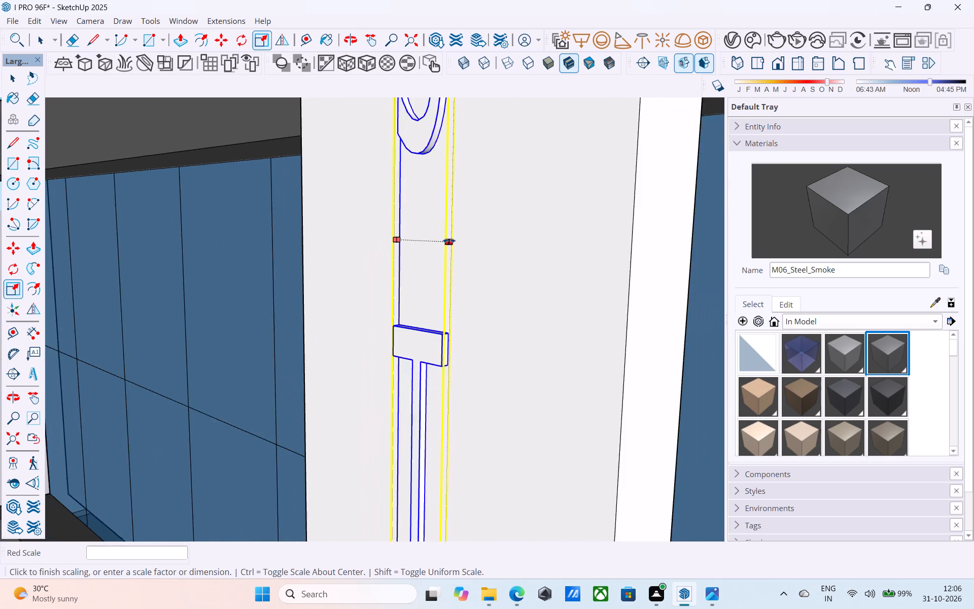
pyautogui.scroll(-11, 449, 241)
pyautogui.moveTo(479, 242); pyautogui.dragTo(528, 234, button='middle')
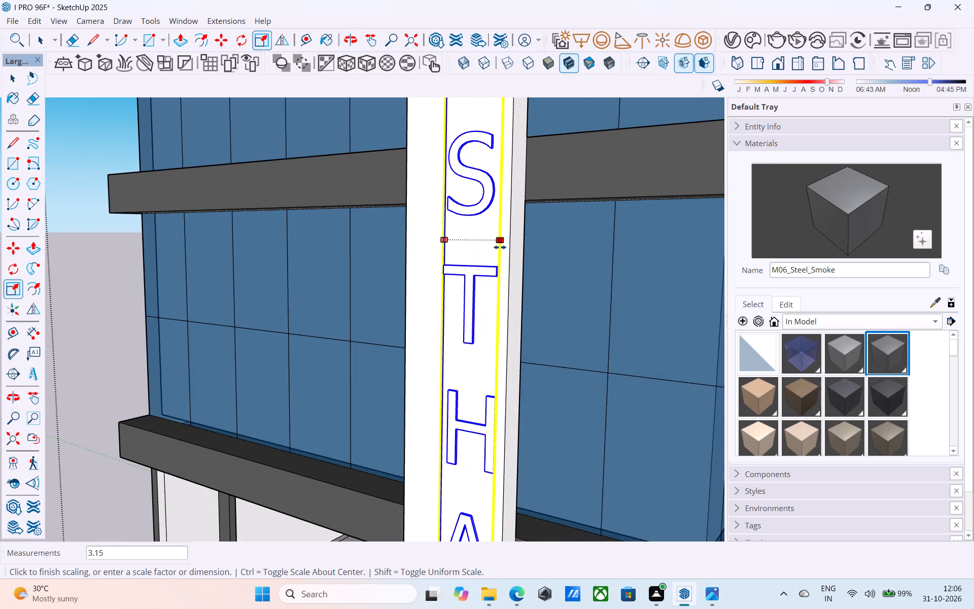
pyautogui.click(485, 248)
# Scale the AASTHA lettering's width by about 1.5 from its opposite side edge to fill more of the column face.
pyautogui.moveTo(484, 249); pyautogui.dragTo(534, 242, button='middle')
pyautogui.scroll(-9, 498, 245)
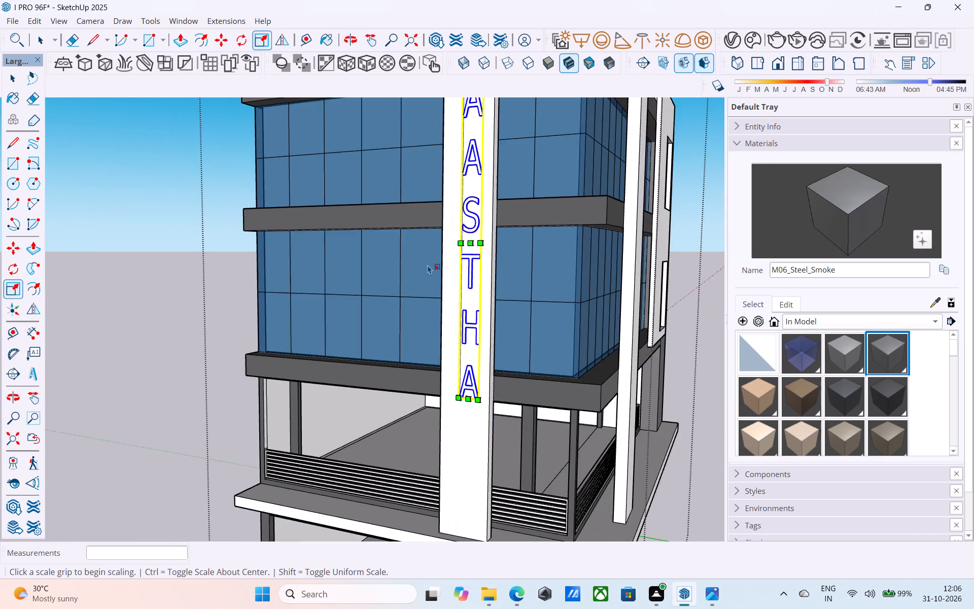
pyautogui.scroll(-4, 426, 268)
pyautogui.moveTo(424, 273); pyautogui.dragTo(594, 317, button='middle')
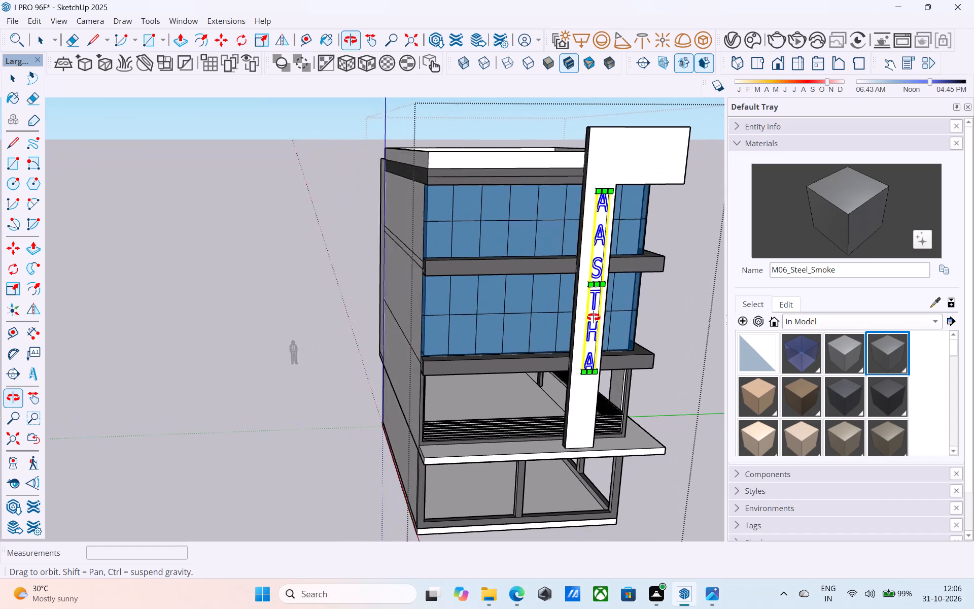
pyautogui.moveTo(594, 317); pyautogui.dragTo(664, 307, button='middle')
pyautogui.scroll(18, 598, 286)
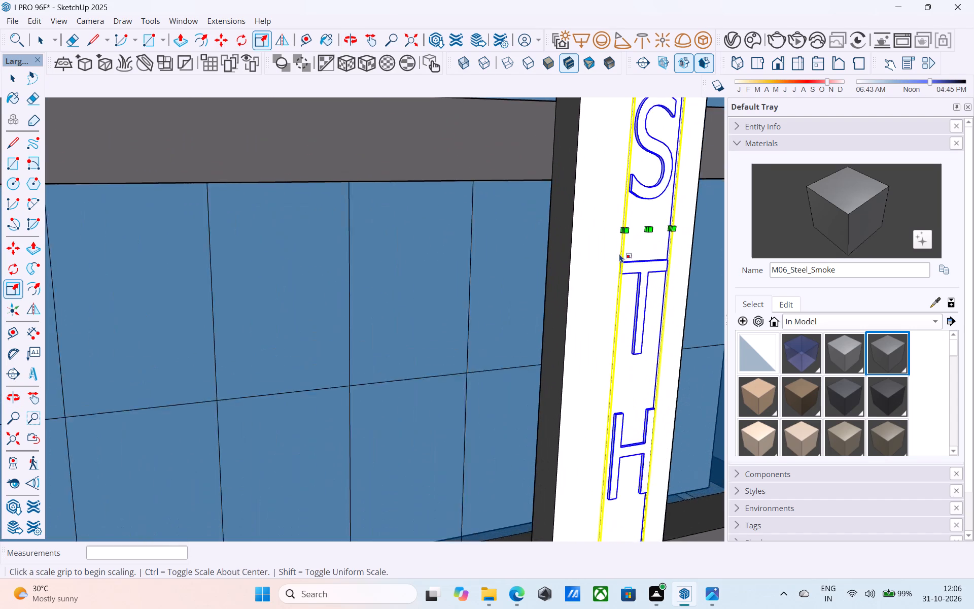
pyautogui.scroll(16, 619, 227)
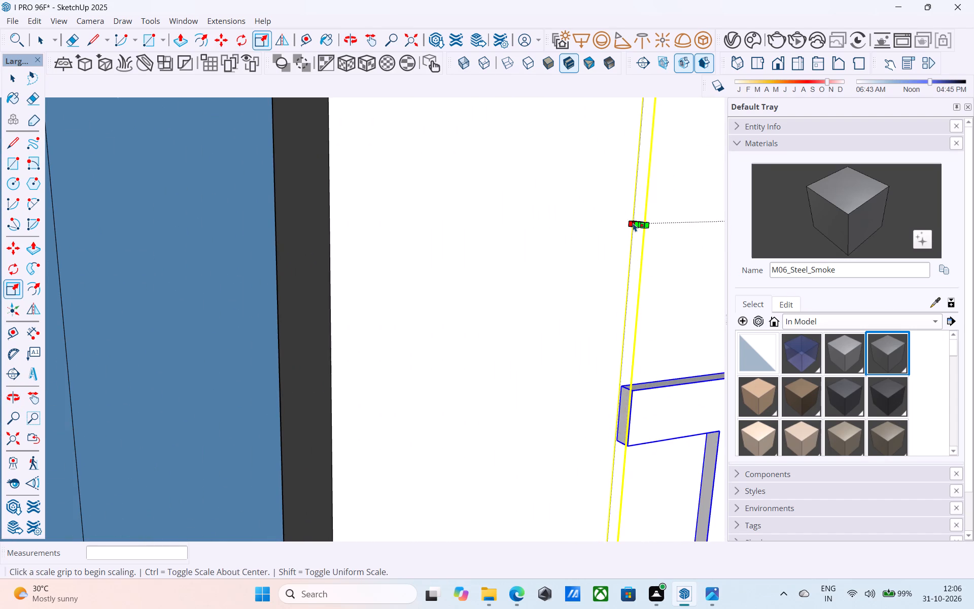
pyautogui.click(637, 225)
pyautogui.scroll(-19, 637, 225)
pyautogui.moveTo(617, 232); pyautogui.dragTo(587, 228, button='middle')
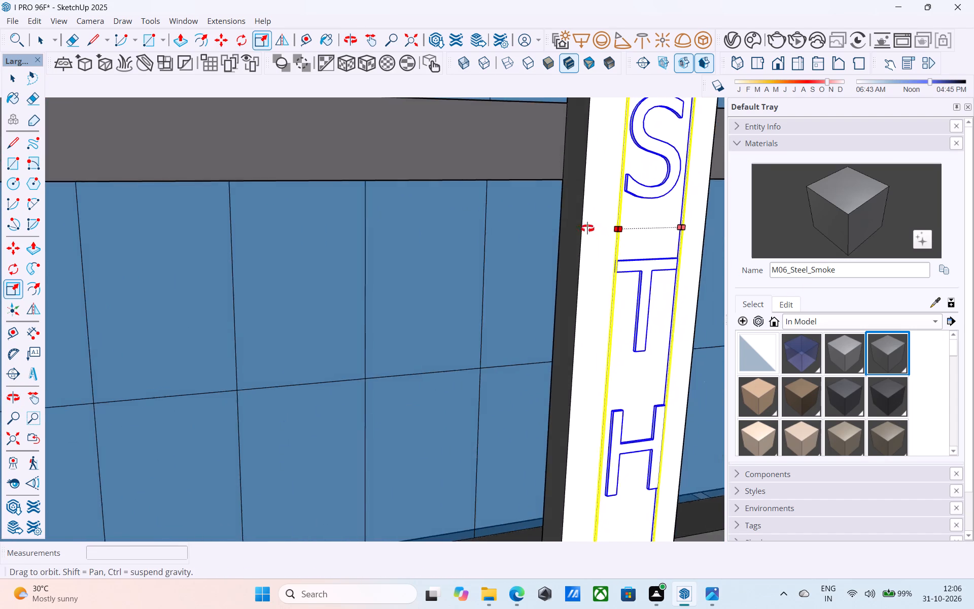
pyautogui.moveTo(587, 228); pyautogui.dragTo(477, 211, button='middle')
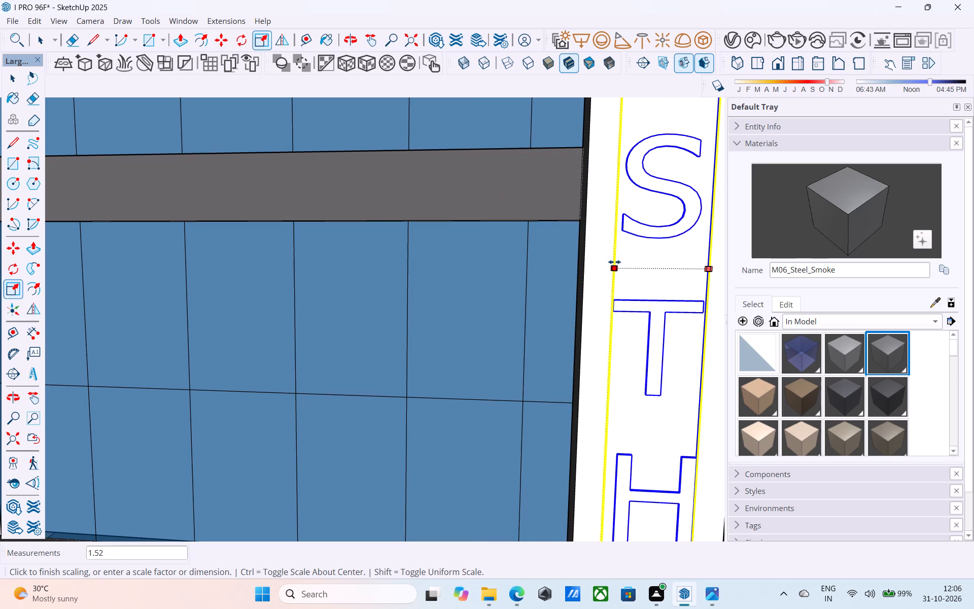
pyautogui.click(611, 262)
pyautogui.scroll(-17, 458, 258)
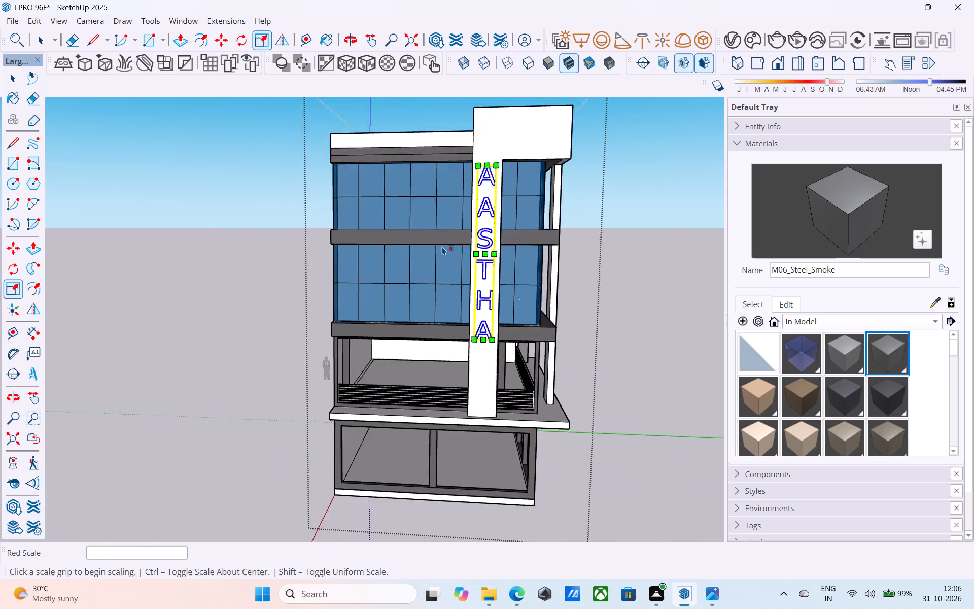
pyautogui.scroll(-1, 442, 246)
pyautogui.moveTo(443, 247); pyautogui.dragTo(288, 260, button='middle')
pyautogui.press('space')
# Paint the AASTHA lettering with the M06_Steel_Smoke material and deselect it.
pyautogui.scroll(-5, 287, 256)
pyautogui.keyDown('shift'); pyautogui.moveTo(287, 256); pyautogui.dragTo(406, 256, button='middle'); pyautogui.keyUp('shift')
pyautogui.click(827, 200)
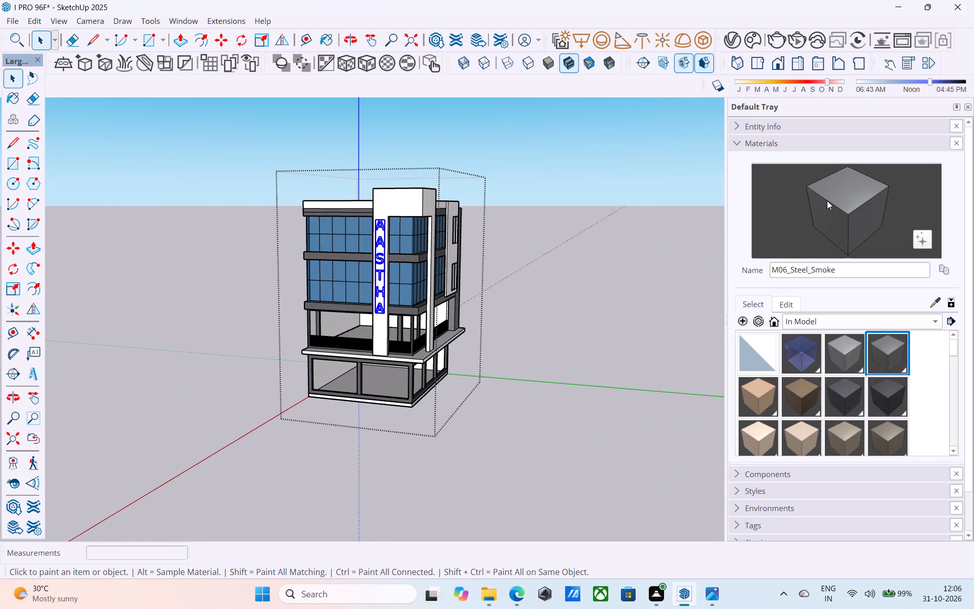
pyautogui.scroll(17, 427, 251)
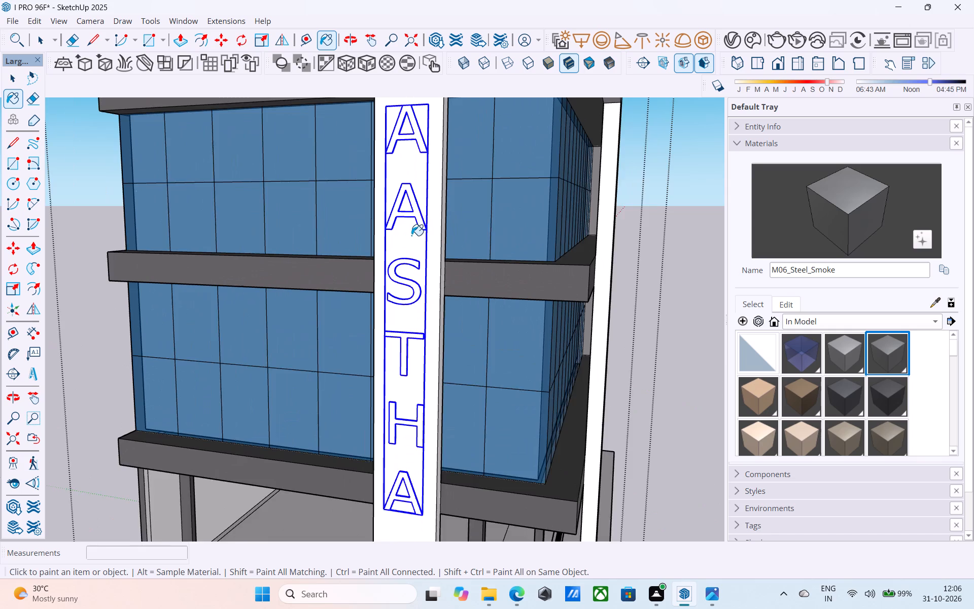
pyautogui.click(420, 217)
pyautogui.scroll(-15, 420, 217)
pyautogui.press('space')
pyautogui.click(595, 220)
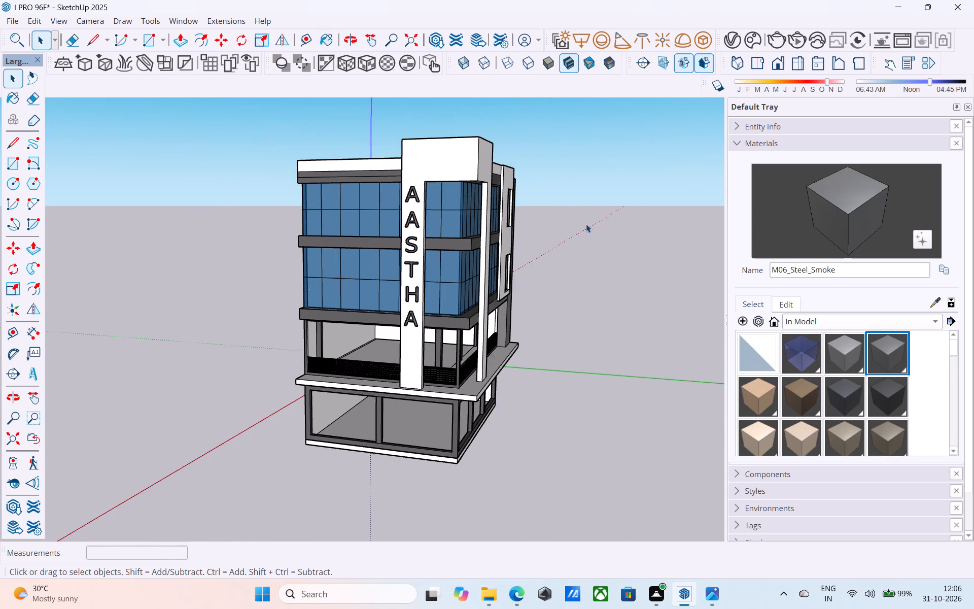
# Copy the AASTHA lettering across to the second white column on the adjacent facade.
pyautogui.moveTo(574, 227); pyautogui.dragTo(348, 262, button='middle')
pyautogui.moveTo(342, 262); pyautogui.dragTo(511, 300, button='middle')
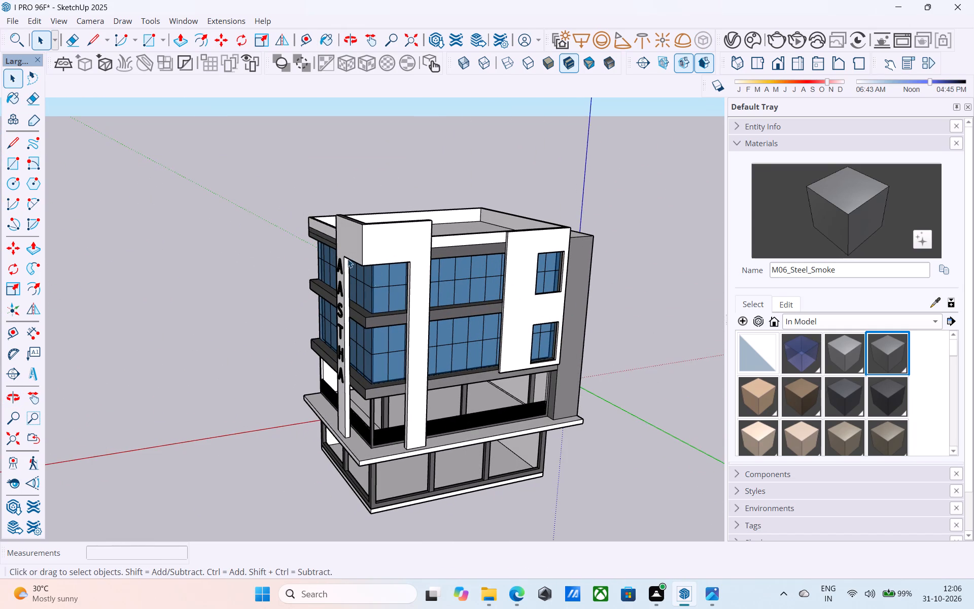
pyautogui.click(339, 265)
pyautogui.doubleClick(339, 265)
pyautogui.click(341, 266)
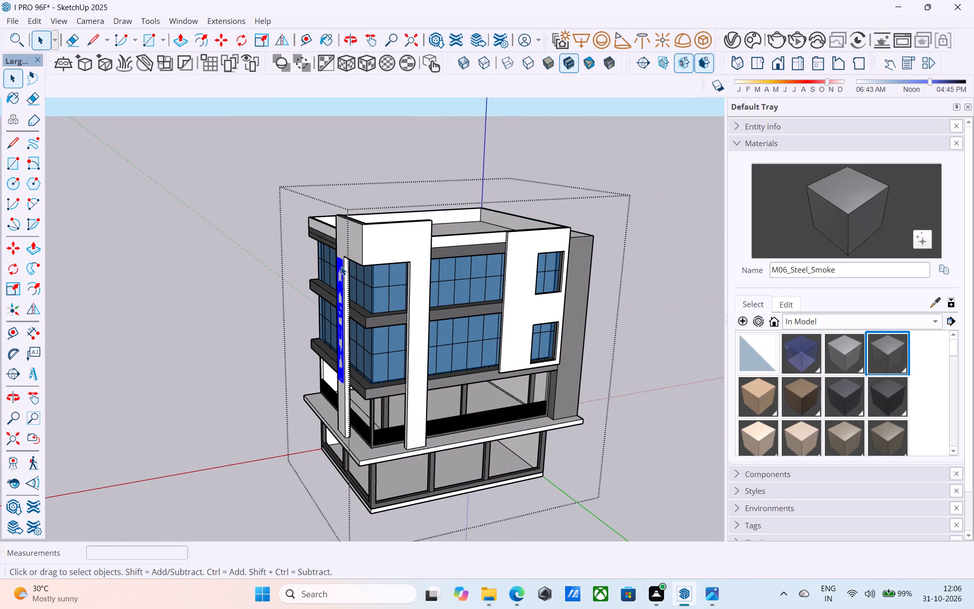
pyautogui.press('m')
pyautogui.click(341, 260)
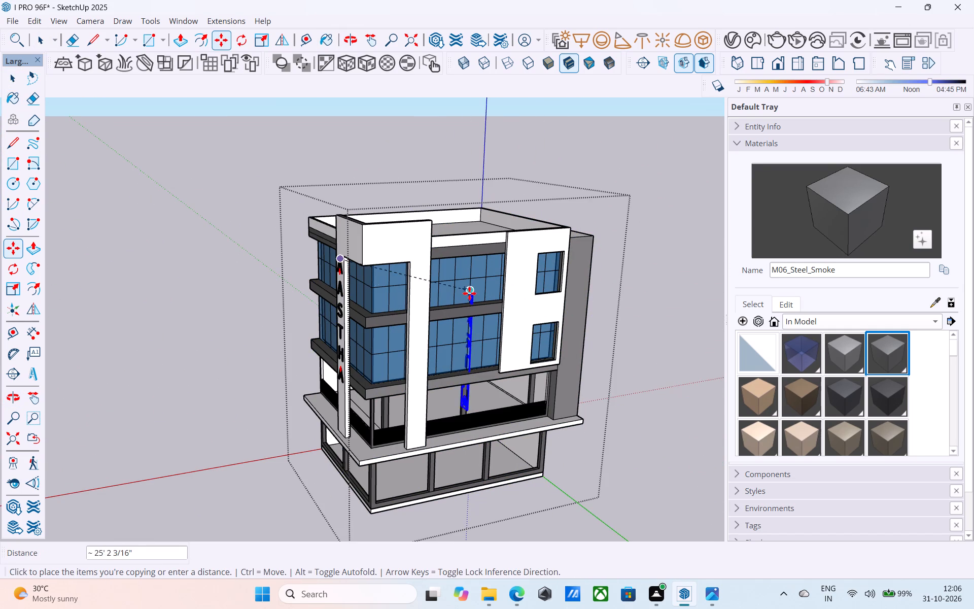
pyautogui.click(423, 268)
# Rotate the copied AASTHA lettering about the vertical axis so that it faces outward from the adjacent facade.
pyautogui.moveTo(422, 291); pyautogui.dragTo(386, 266, button='middle')
pyautogui.scroll(3, 408, 362)
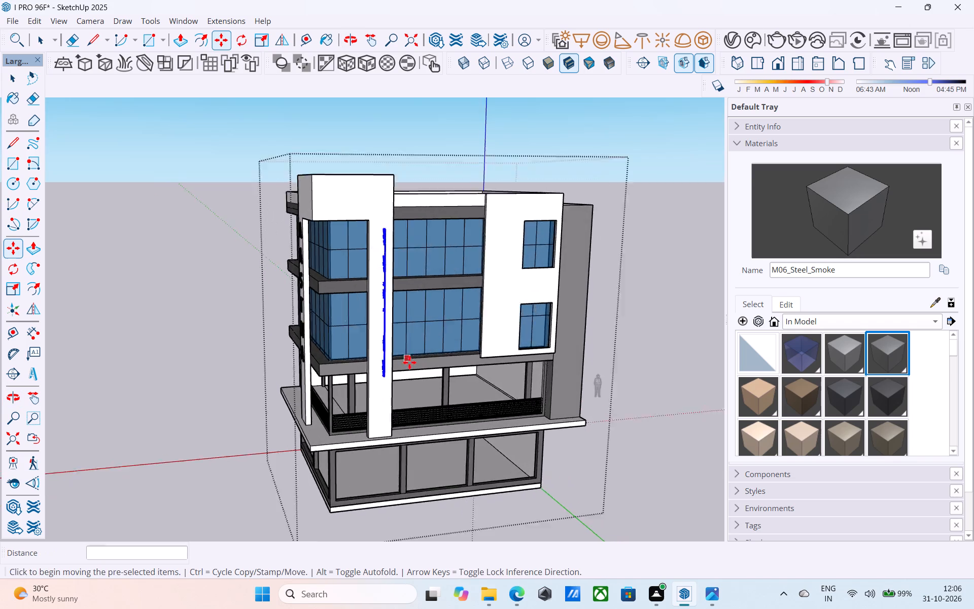
pyautogui.scroll(2, 409, 362)
pyautogui.moveTo(362, 385); pyautogui.dragTo(351, 379, button='middle')
pyautogui.press('q')
pyautogui.scroll(4, 352, 378)
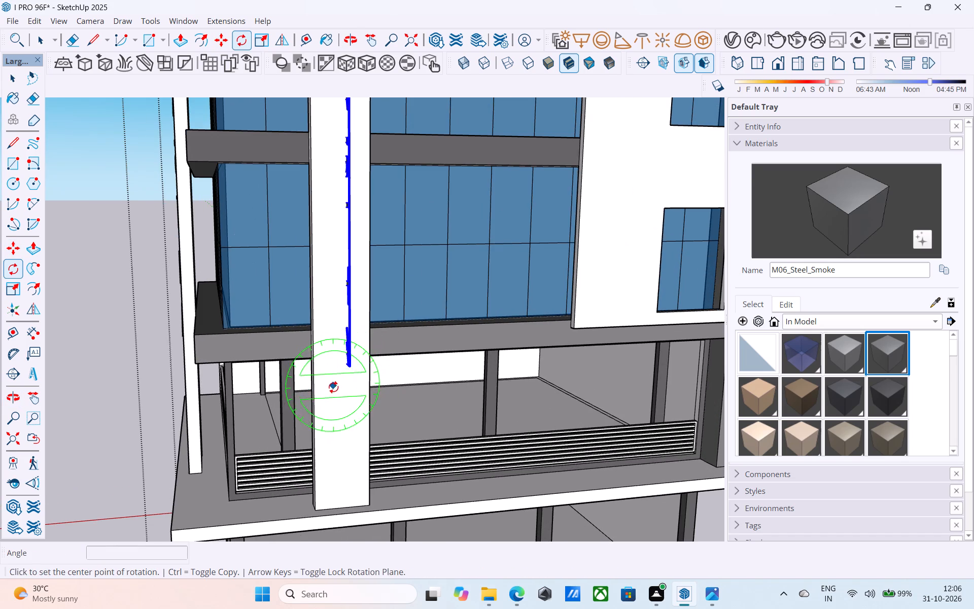
pyautogui.moveTo(329, 391); pyautogui.dragTo(310, 468, button='middle')
pyautogui.scroll(-6, 312, 454)
pyautogui.scroll(-5, 328, 411)
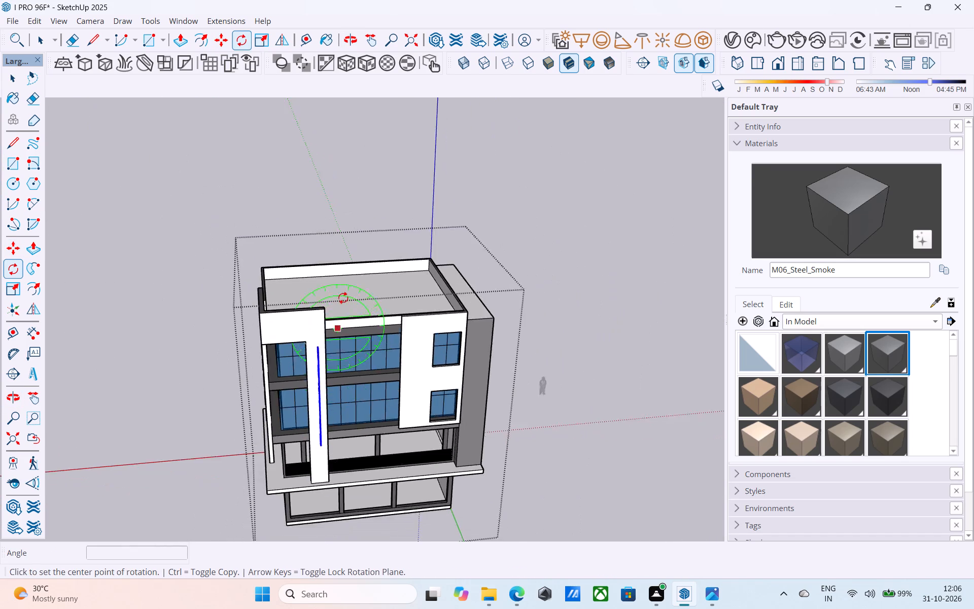
pyautogui.scroll(-10, 343, 298)
pyautogui.scroll(4, 355, 482)
pyautogui.click(335, 496)
pyautogui.click(411, 491)
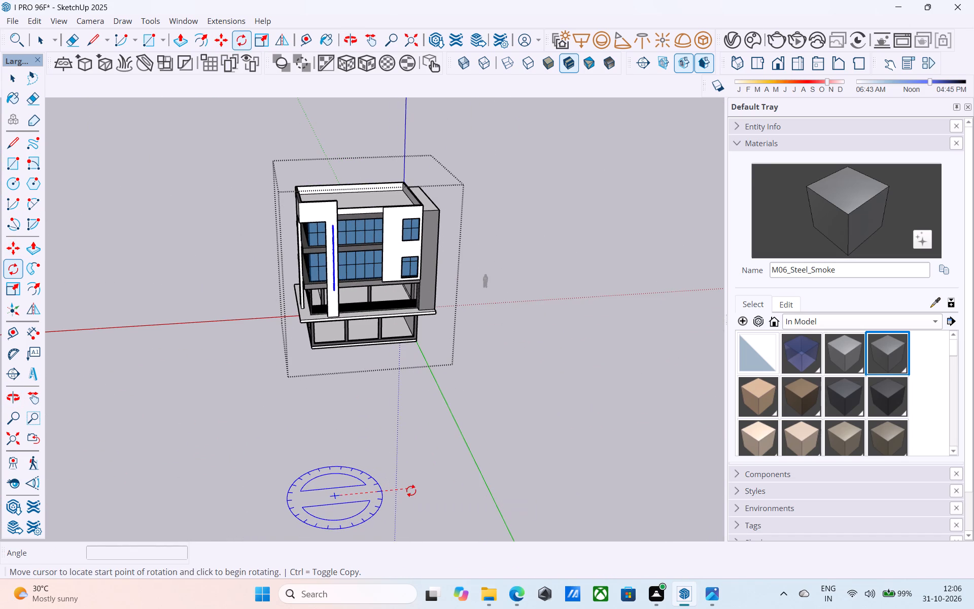
pyautogui.click(324, 437)
pyautogui.scroll(-6, 364, 428)
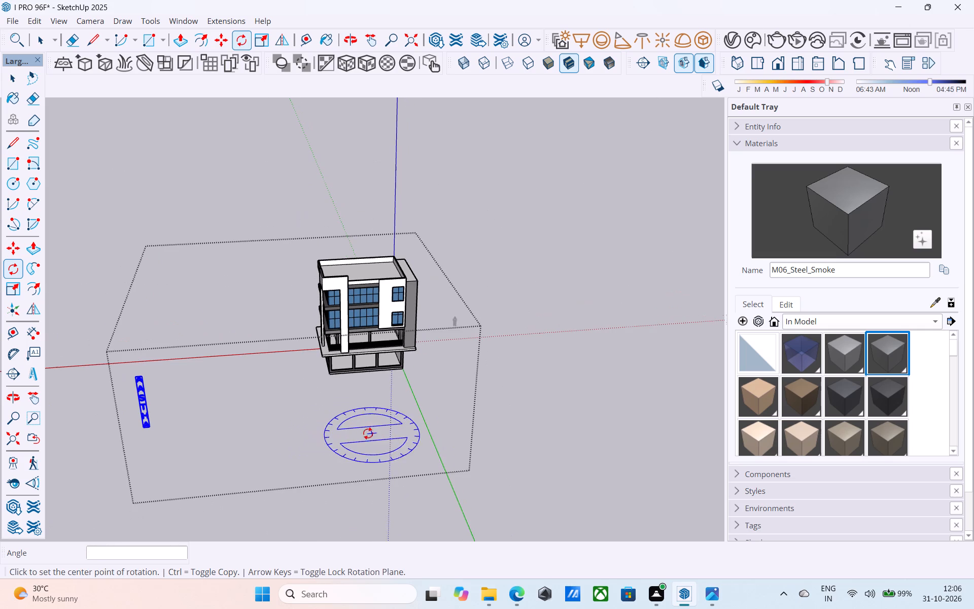
pyautogui.press('space')
# Copy the rotated AASTHA lettering onto the outer face of the second white column, level with the upper glazed floors.
pyautogui.press('m')
pyautogui.scroll(2, 137, 384)
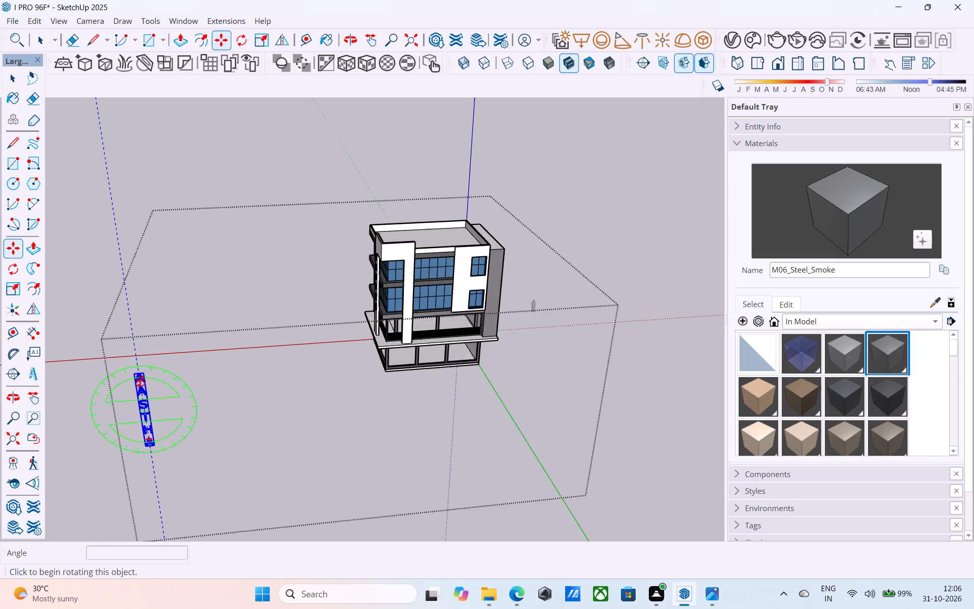
pyautogui.scroll(16, 141, 382)
pyautogui.click(123, 380)
pyautogui.scroll(-6, 349, 328)
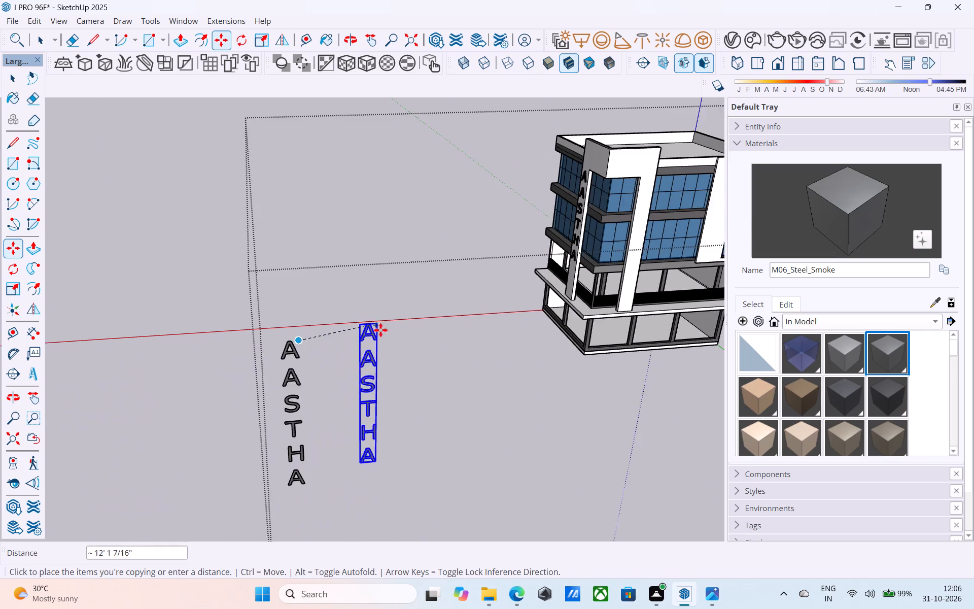
pyautogui.keyDown('shift'); pyautogui.moveTo(381, 336); pyautogui.dragTo(310, 445, button='middle'); pyautogui.keyUp('shift')
pyautogui.keyDown('shift'); pyautogui.moveTo(637, 331); pyautogui.dragTo(478, 372, button='middle'); pyautogui.keyUp('shift')
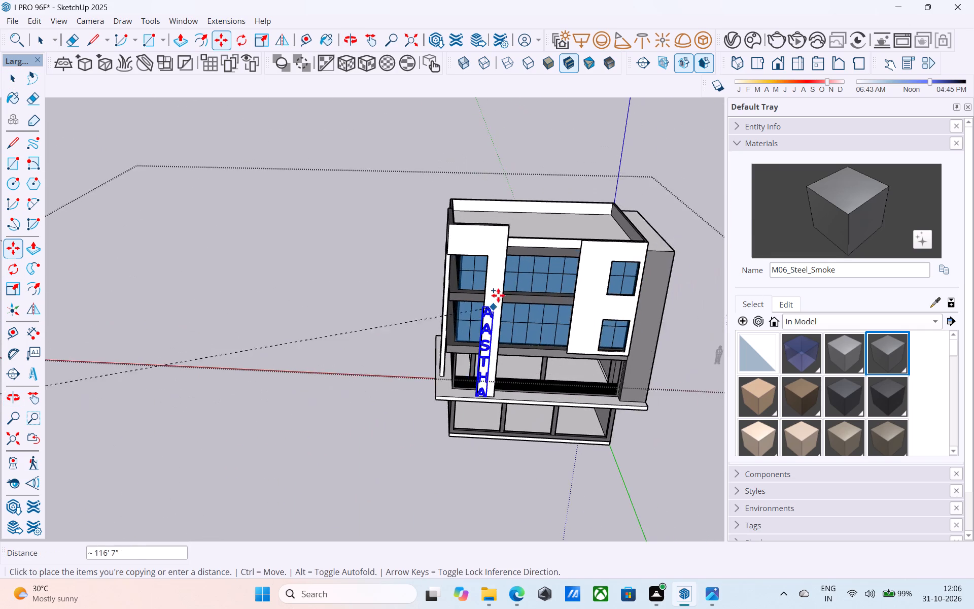
pyautogui.scroll(10, 498, 294)
pyautogui.moveTo(506, 254); pyautogui.dragTo(620, 249, button='middle')
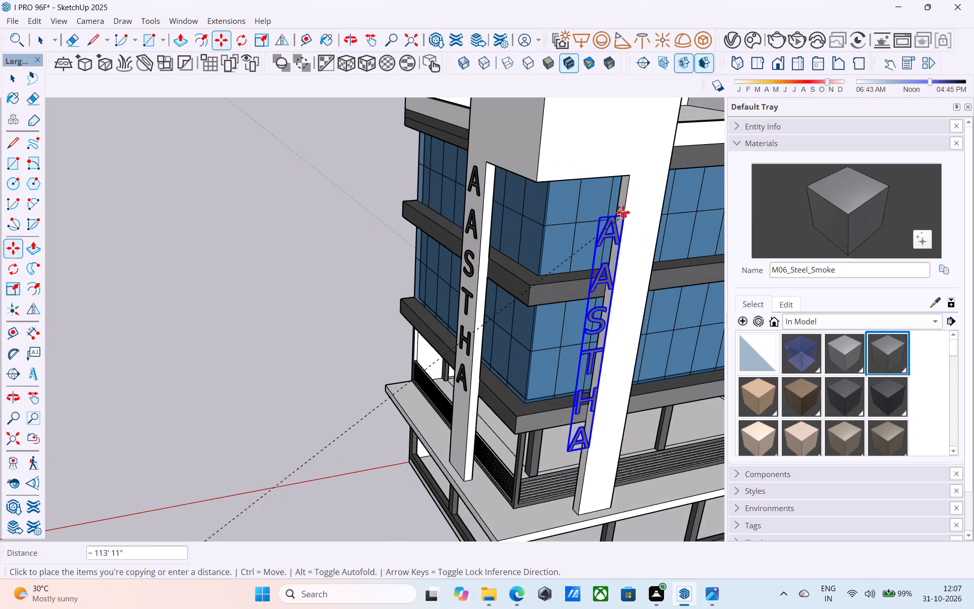
pyautogui.moveTo(639, 204); pyautogui.dragTo(606, 212, button='middle')
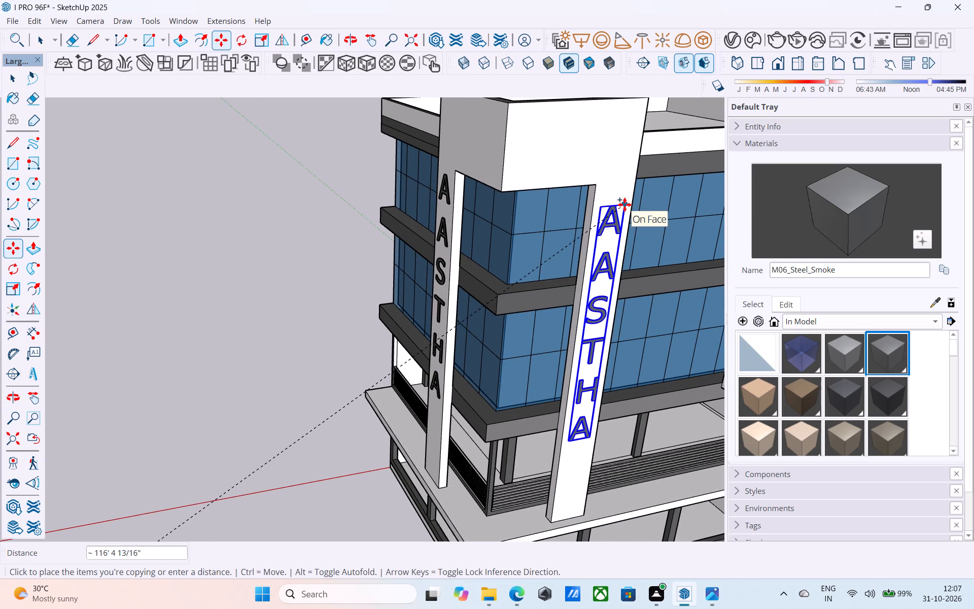
pyautogui.click(624, 205)
pyautogui.scroll(-4, 624, 205)
pyautogui.press('space')
pyautogui.moveTo(623, 240); pyautogui.dragTo(559, 224, button='middle')
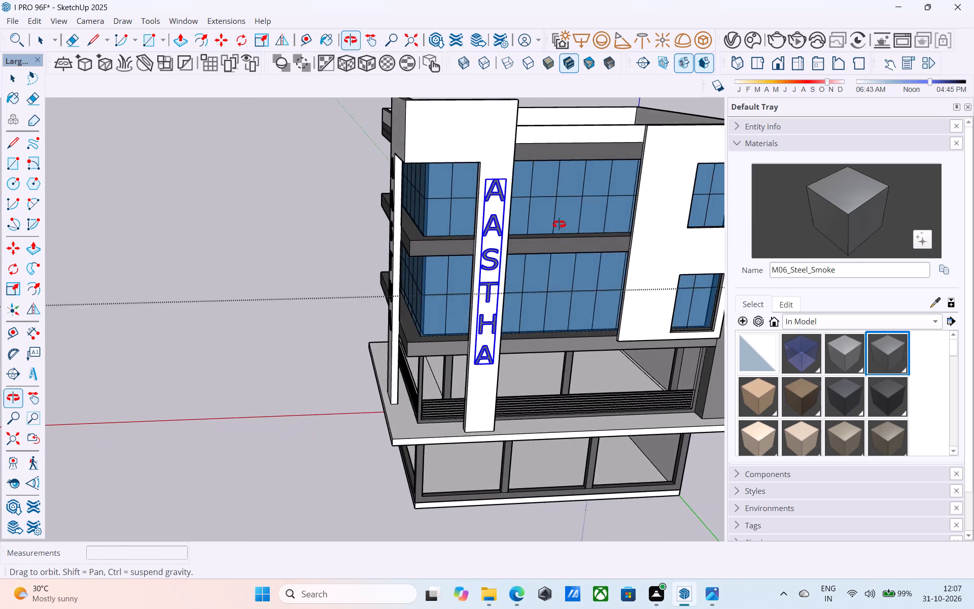
pyautogui.moveTo(559, 224); pyautogui.dragTo(464, 259, button='middle')
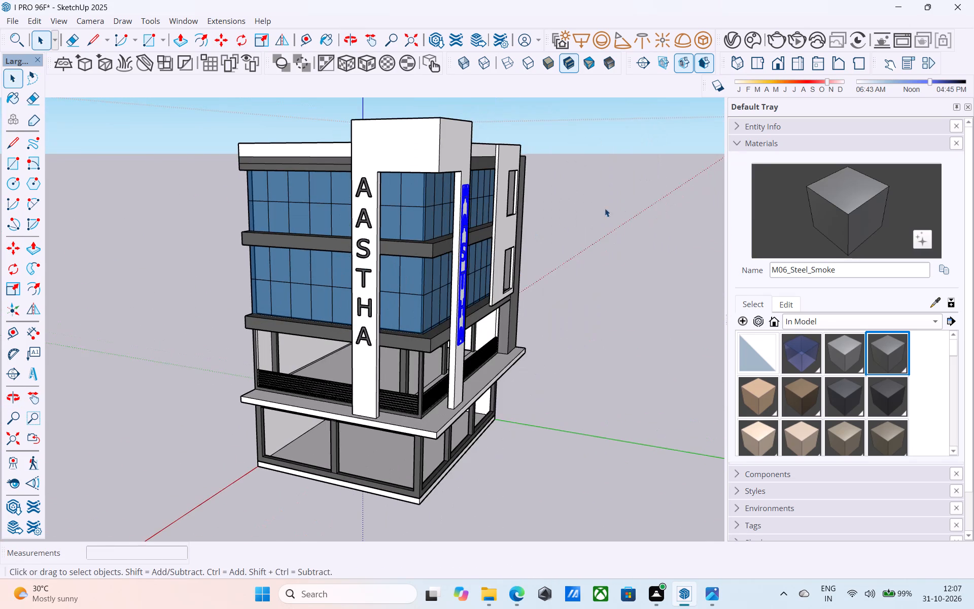
pyautogui.click(620, 202)
# Delete the leftover AASTHA lettering standing away from the building.
pyautogui.scroll(-3, 587, 215)
pyautogui.keyDown('shift'); pyautogui.moveTo(581, 244); pyautogui.dragTo(521, 247, button='middle'); pyautogui.keyUp('shift')
pyautogui.moveTo(501, 254); pyautogui.dragTo(562, 265, button='middle')
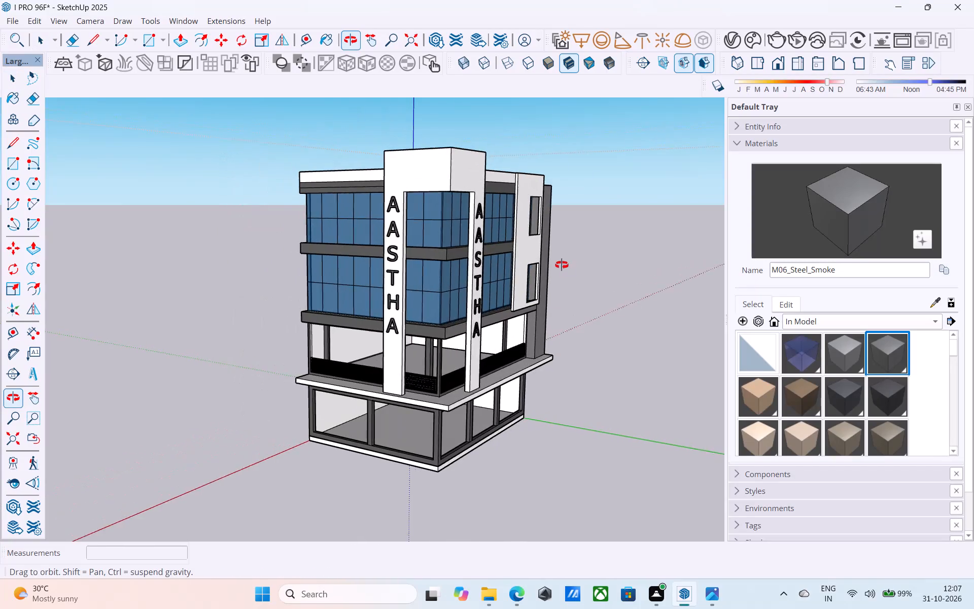
pyautogui.moveTo(562, 265); pyautogui.dragTo(528, 273, button='middle')
pyautogui.keyDown('shift'); pyautogui.moveTo(513, 275); pyautogui.dragTo(565, 275, button='middle'); pyautogui.keyUp('shift')
pyautogui.scroll(-8, 569, 265)
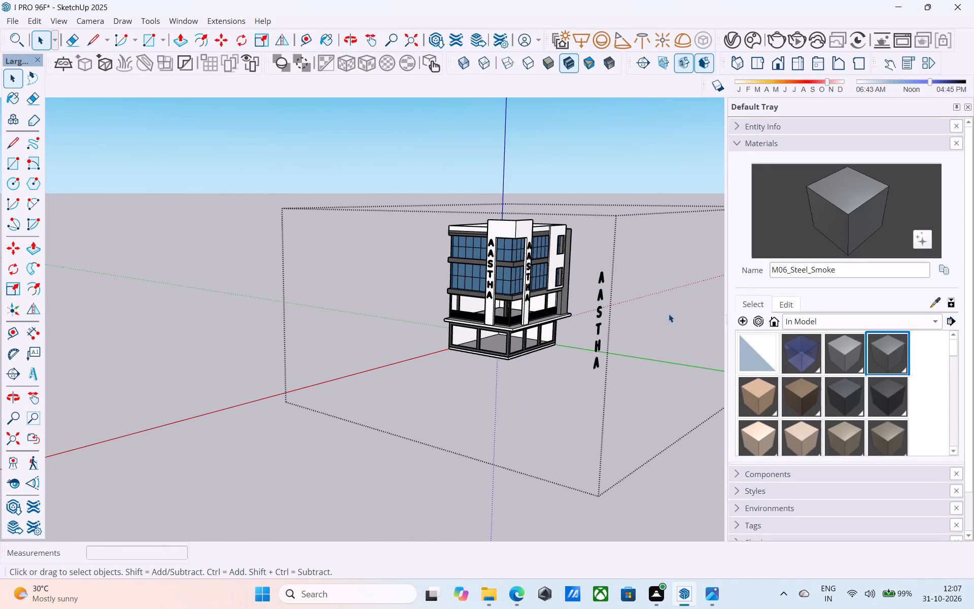
pyautogui.moveTo(611, 339); pyautogui.dragTo(597, 342)
pyautogui.press('Delete')
pyautogui.click(617, 256)
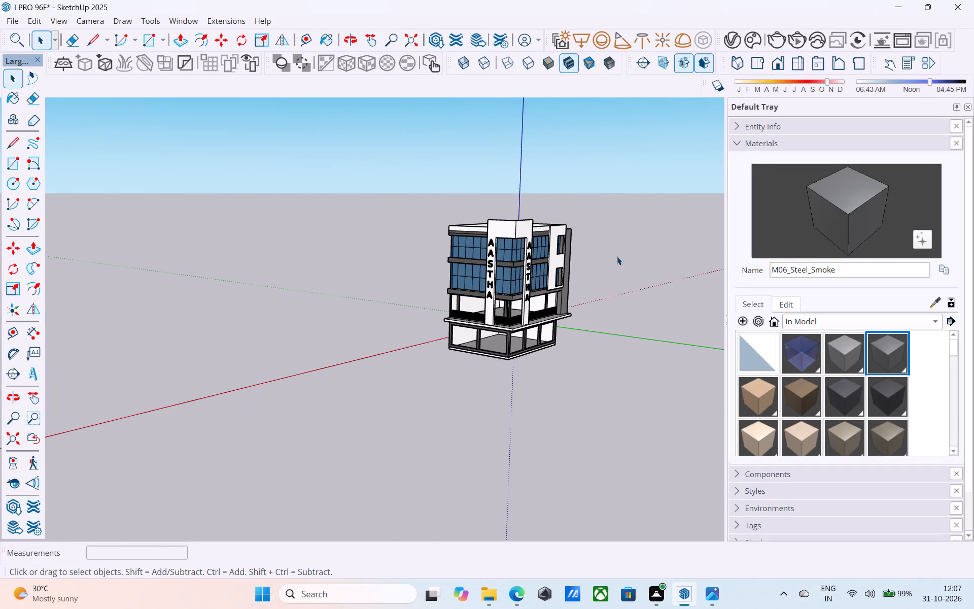
# Save the model.
pyautogui.hotkey('ctrl', 's')
# Save the model again with the building corner and both lettered columns framed in view.
pyautogui.scroll(-4, 584, 261)
pyautogui.moveTo(559, 280); pyautogui.dragTo(584, 307, button='middle')
pyautogui.scroll(8, 556, 303)
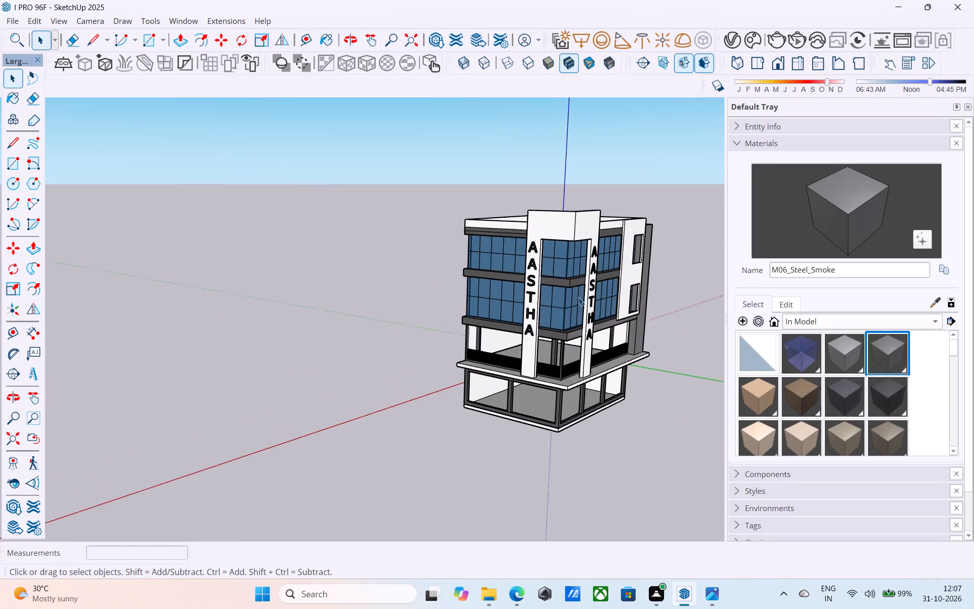
pyautogui.scroll(1, 578, 297)
pyautogui.keyDown('shift'); pyautogui.moveTo(581, 296); pyautogui.dragTo(508, 283, button='middle'); pyautogui.keyUp('shift')
pyautogui.scroll(4, 505, 282)
pyautogui.keyDown('shift'); pyautogui.moveTo(509, 281); pyautogui.dragTo(542, 299, button='middle'); pyautogui.keyUp('shift')
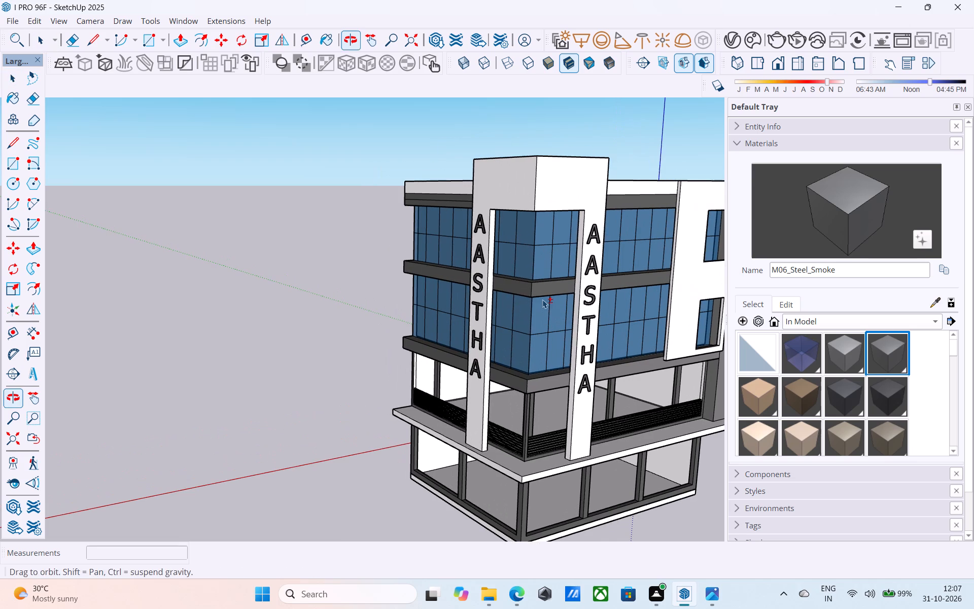
pyautogui.hotkey('ctrl', 's')
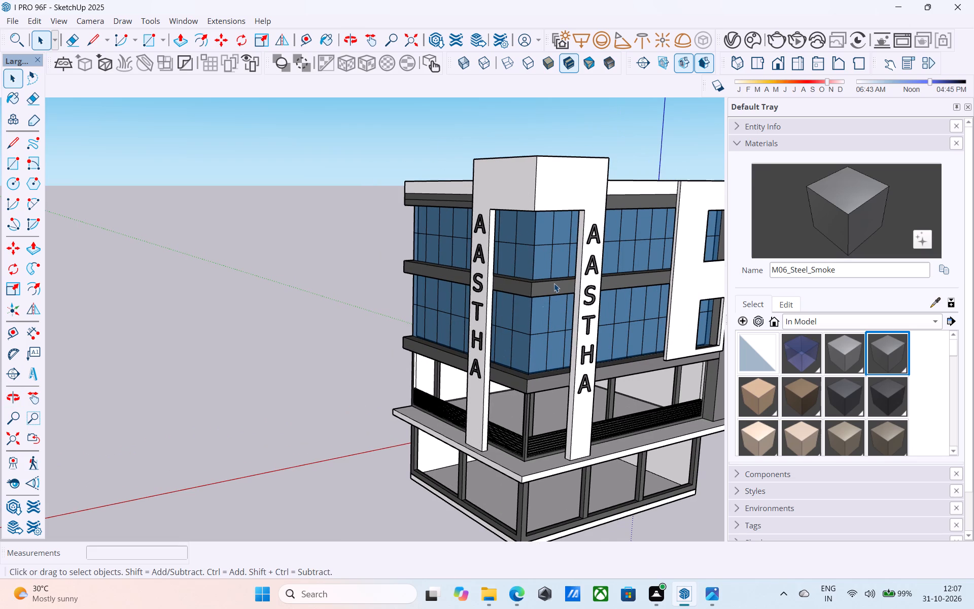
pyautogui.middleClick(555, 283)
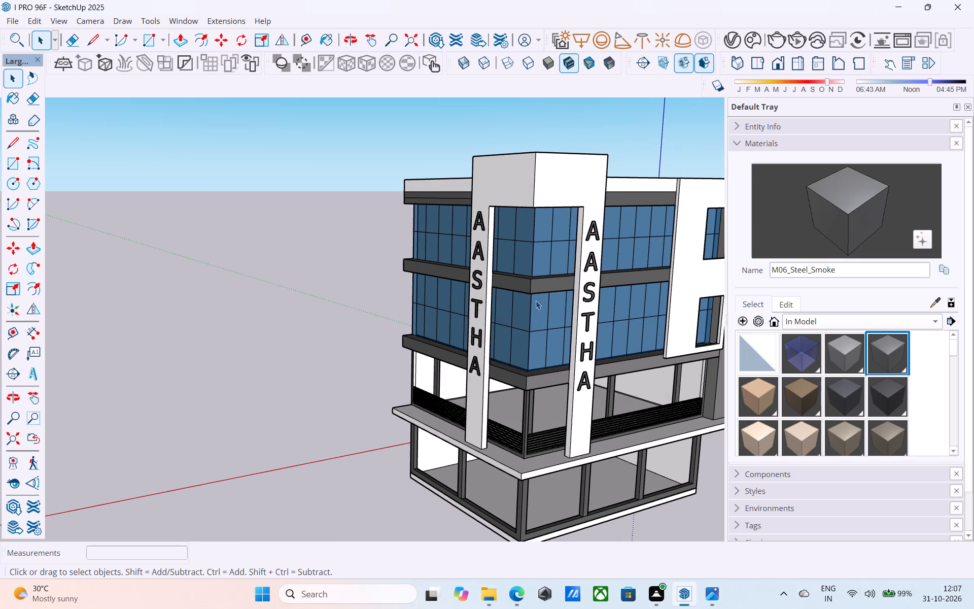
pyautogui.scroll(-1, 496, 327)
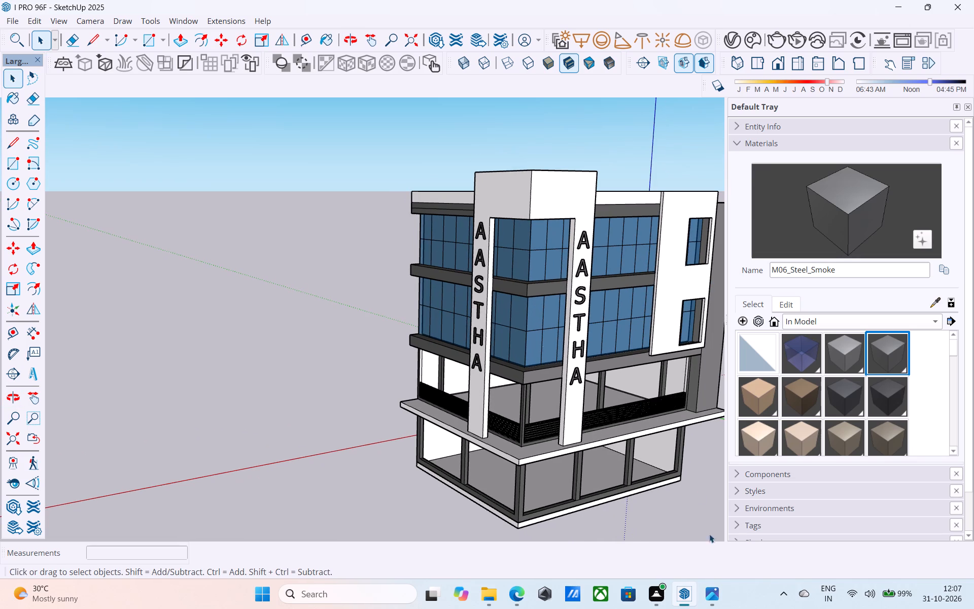
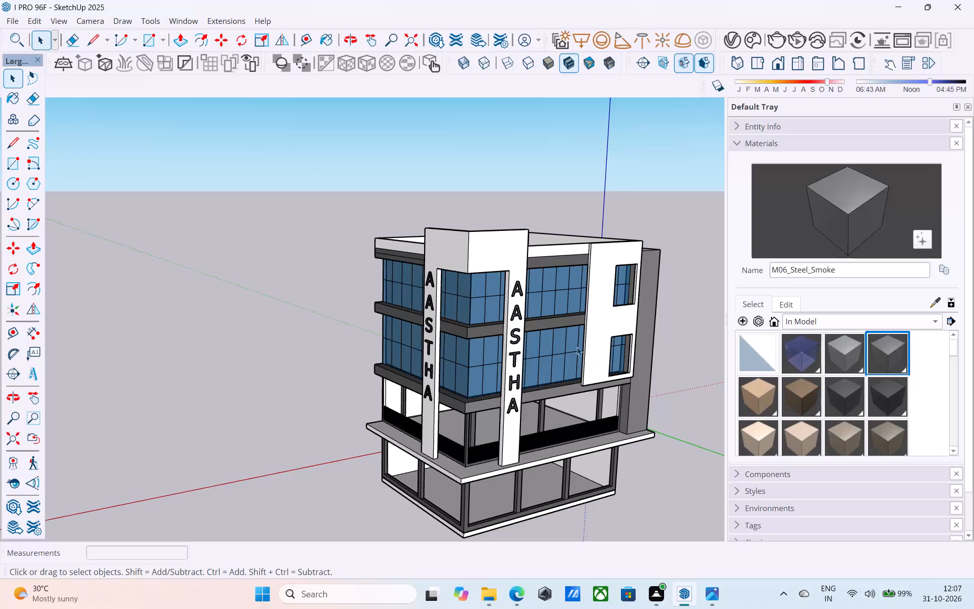
# Save the model.
pyautogui.keyDown('shift'); pyautogui.moveTo(578, 326); pyautogui.dragTo(558, 320, button='middle'); pyautogui.keyUp('shift')
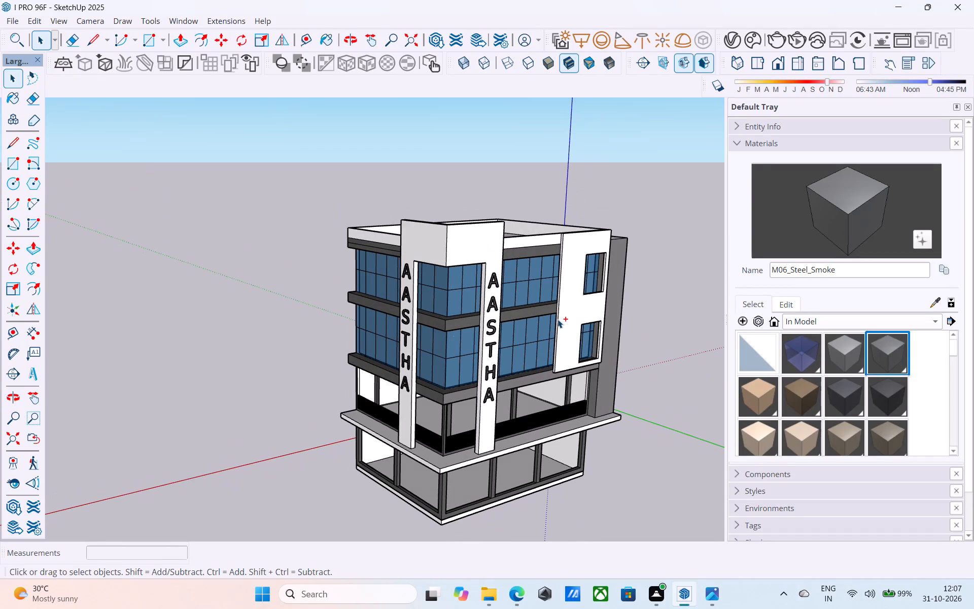
pyautogui.hotkey('ctrl', 's')
# Open the building group for editing at its white base plinth.
pyautogui.moveTo(527, 330); pyautogui.dragTo(517, 318, button='middle')
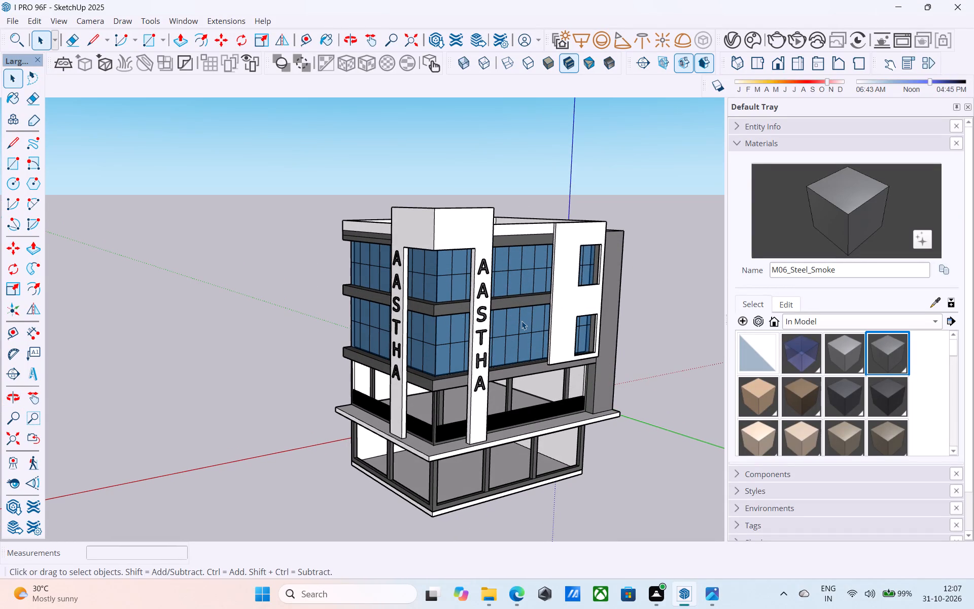
pyautogui.moveTo(521, 320); pyautogui.dragTo(509, 322, button='middle')
pyautogui.scroll(-4, 510, 320)
pyautogui.moveTo(507, 320); pyautogui.dragTo(501, 316, button='middle')
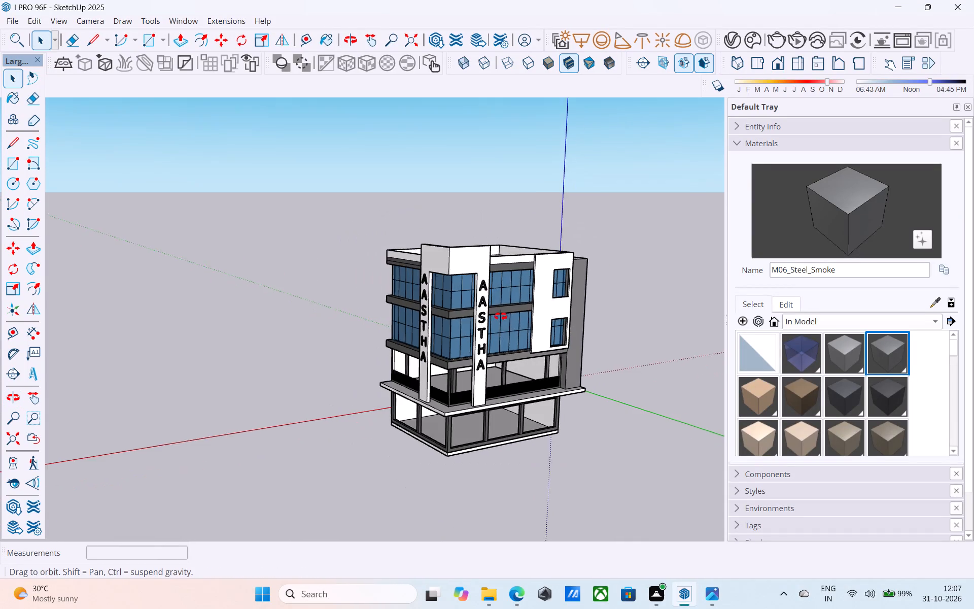
pyautogui.moveTo(501, 316); pyautogui.dragTo(662, 366, button='middle')
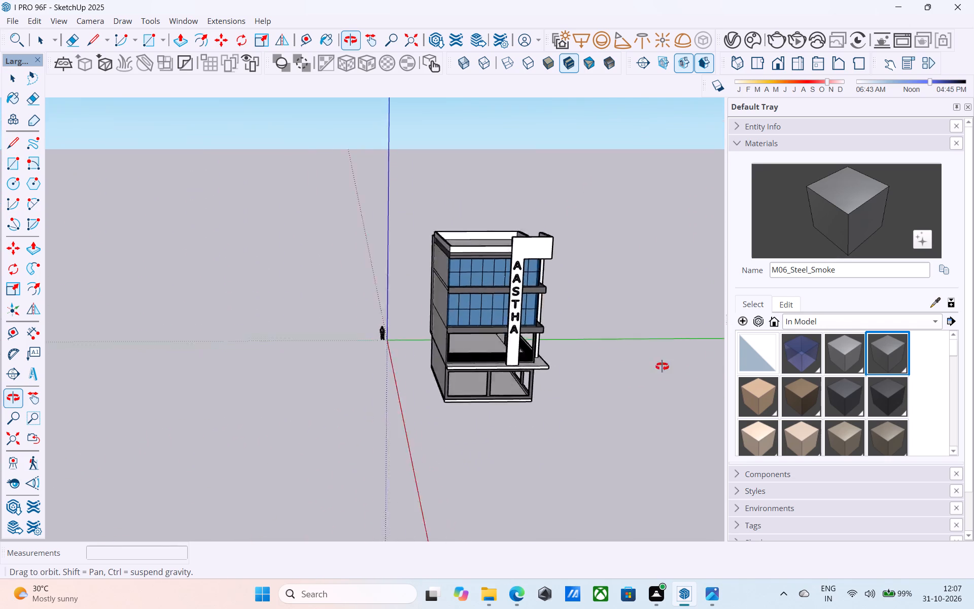
pyautogui.moveTo(662, 366); pyautogui.dragTo(542, 303, button='middle')
pyautogui.scroll(10, 496, 459)
pyautogui.doubleClick(463, 437)
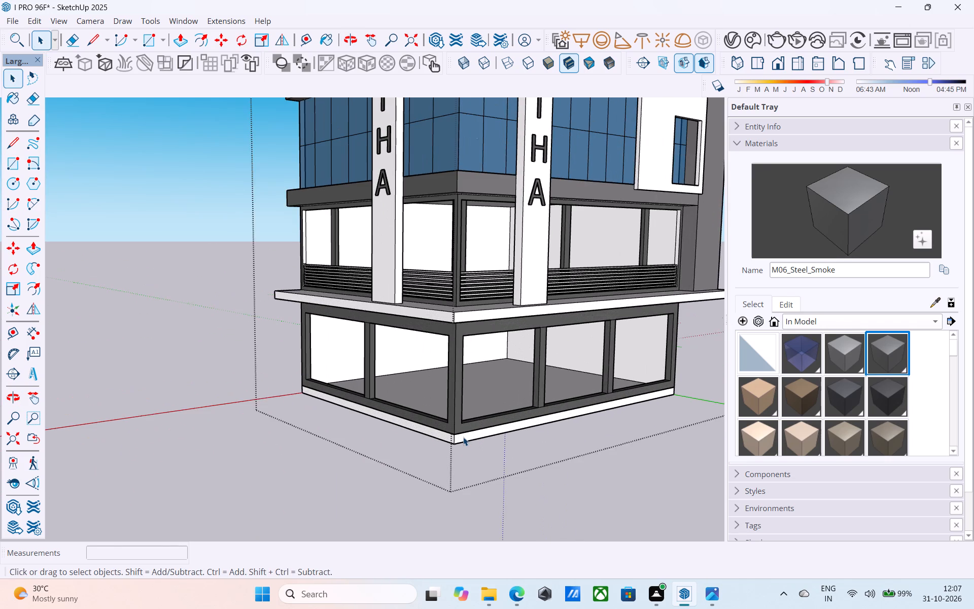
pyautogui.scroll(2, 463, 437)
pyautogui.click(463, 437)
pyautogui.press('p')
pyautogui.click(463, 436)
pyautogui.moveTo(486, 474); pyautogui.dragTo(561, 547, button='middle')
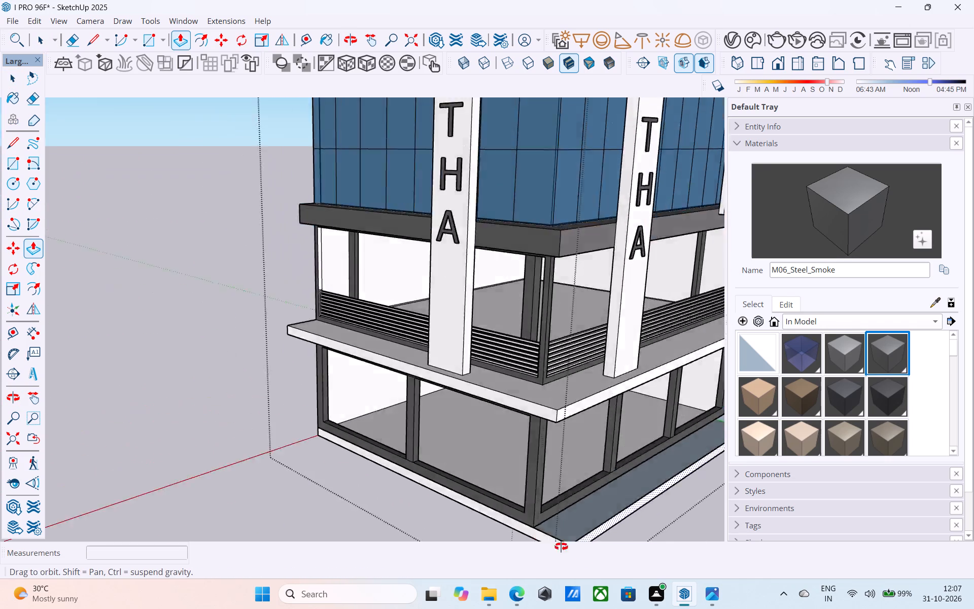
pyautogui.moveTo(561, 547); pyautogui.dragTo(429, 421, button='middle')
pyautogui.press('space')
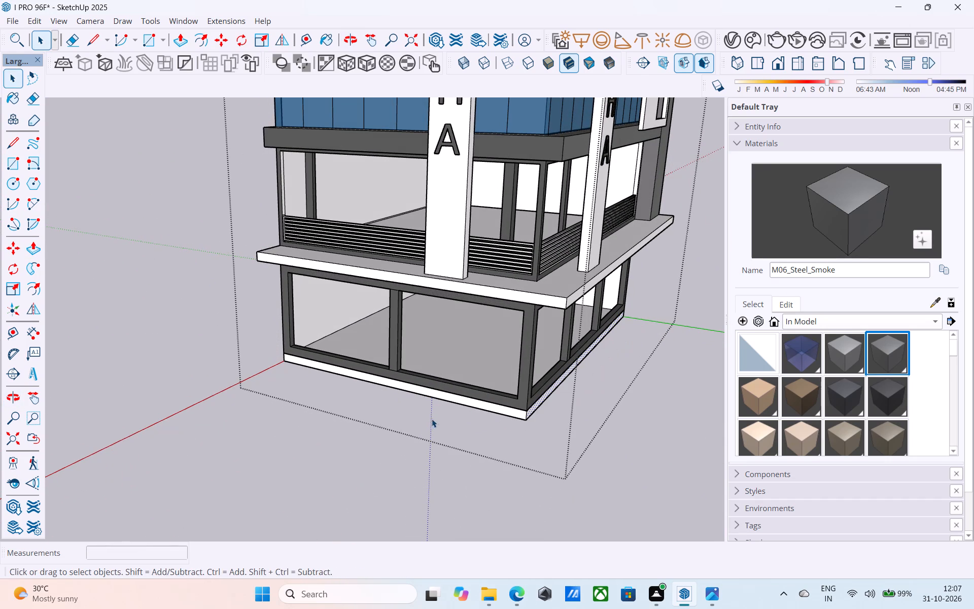
# Save the model.
pyautogui.hotkey('ctrl', 's')
# Draw a horizontal line at mid-height across the white plinth face on the ground floor's two-bay side.
pyautogui.scroll(-4, 436, 414)
pyautogui.keyDown('shift'); pyautogui.moveTo(437, 414); pyautogui.dragTo(120, 386, button='middle'); pyautogui.keyUp('shift')
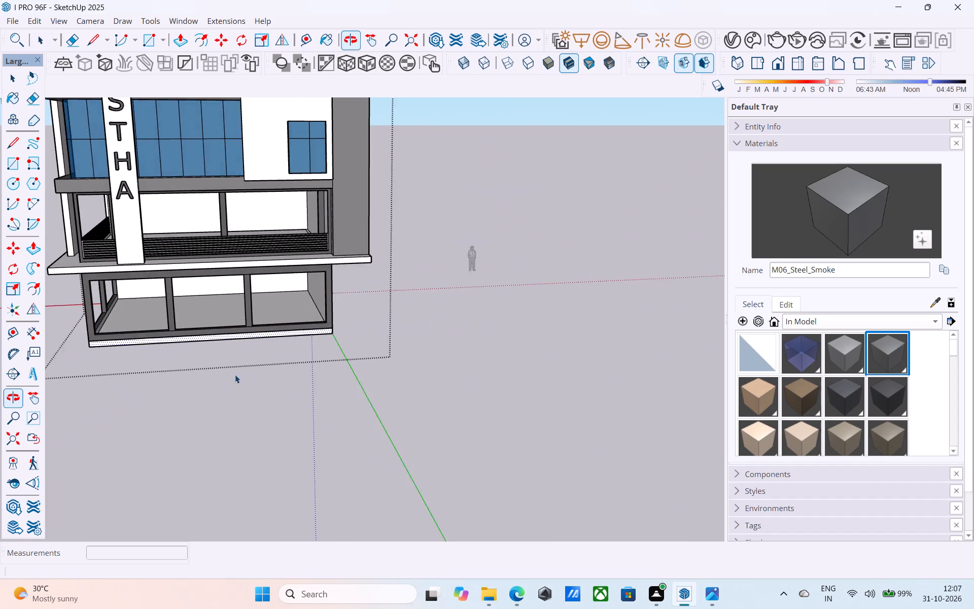
pyautogui.moveTo(255, 375); pyautogui.dragTo(508, 338, button='middle')
pyautogui.scroll(7, 372, 320)
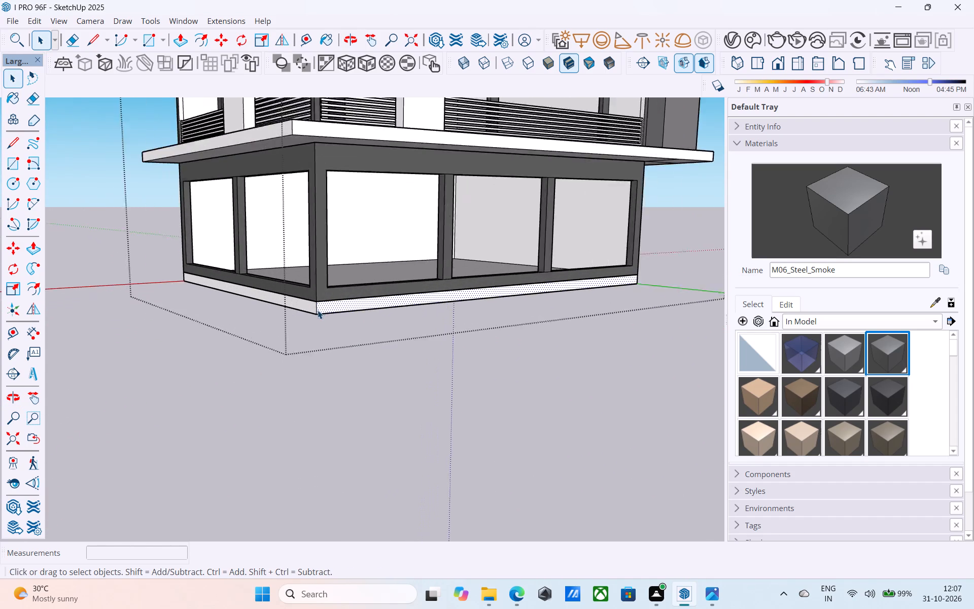
pyautogui.scroll(5, 318, 310)
pyautogui.click(303, 306)
pyautogui.moveTo(301, 305); pyautogui.dragTo(398, 308, button='middle')
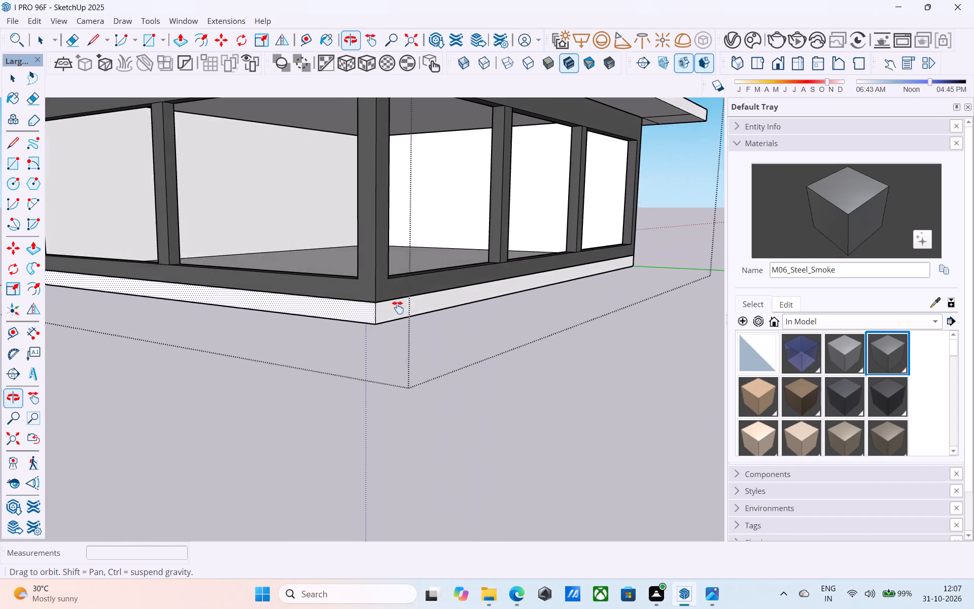
pyautogui.moveTo(398, 308); pyautogui.dragTo(432, 304, button='middle')
pyautogui.press('l')
pyautogui.click(416, 306)
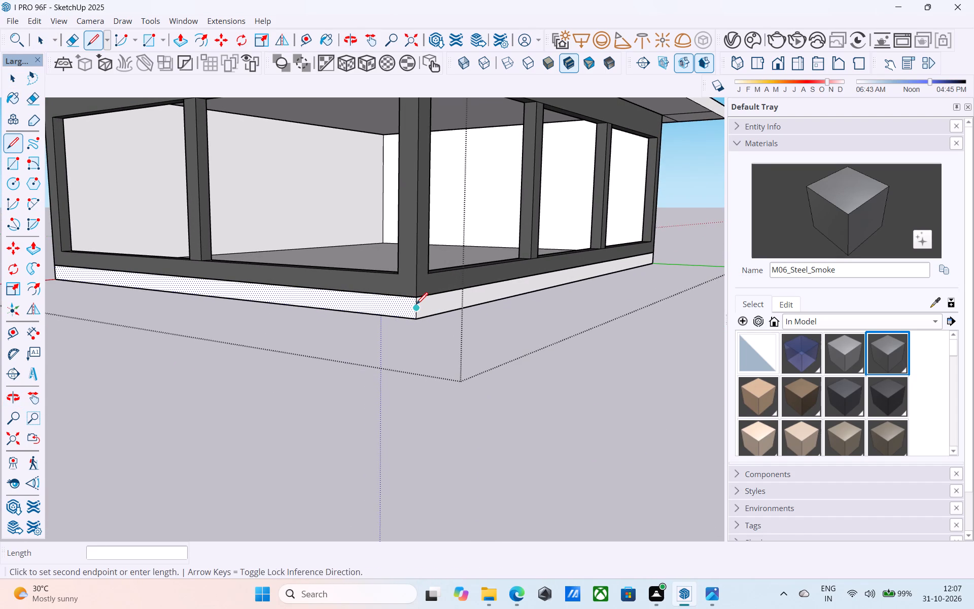
pyautogui.scroll(-4, 418, 303)
pyautogui.keyDown('shift'); pyautogui.moveTo(418, 303); pyautogui.dragTo(571, 313, button='middle'); pyautogui.keyUp('shift')
pyautogui.scroll(4, 259, 296)
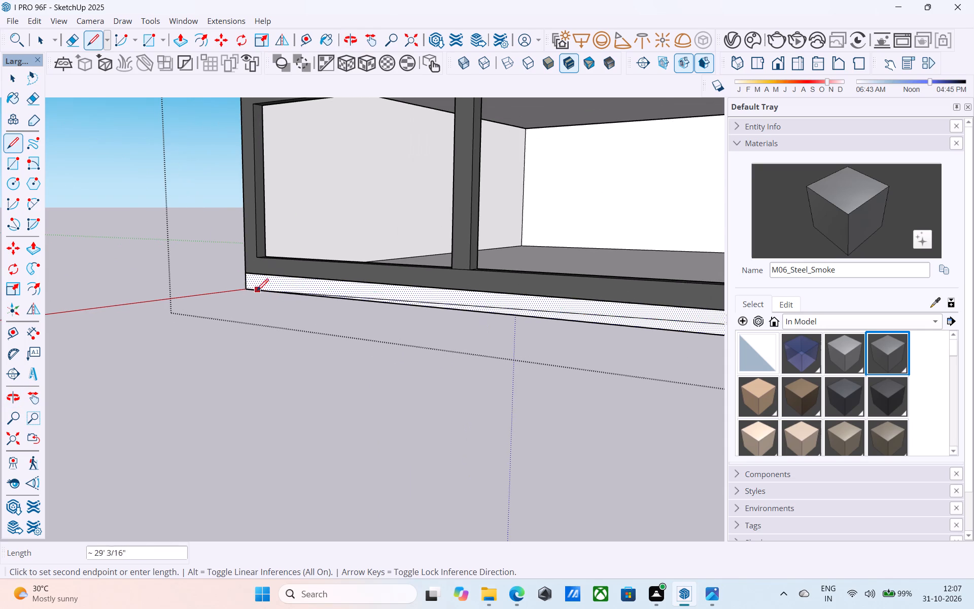
pyautogui.click(245, 284)
# Continue the mid-height line along the plinth face on the three-bay side with a 40' line.
pyautogui.scroll(-5, 204, 291)
pyautogui.scroll(2, 574, 311)
pyautogui.moveTo(572, 310); pyautogui.dragTo(472, 321, button='middle')
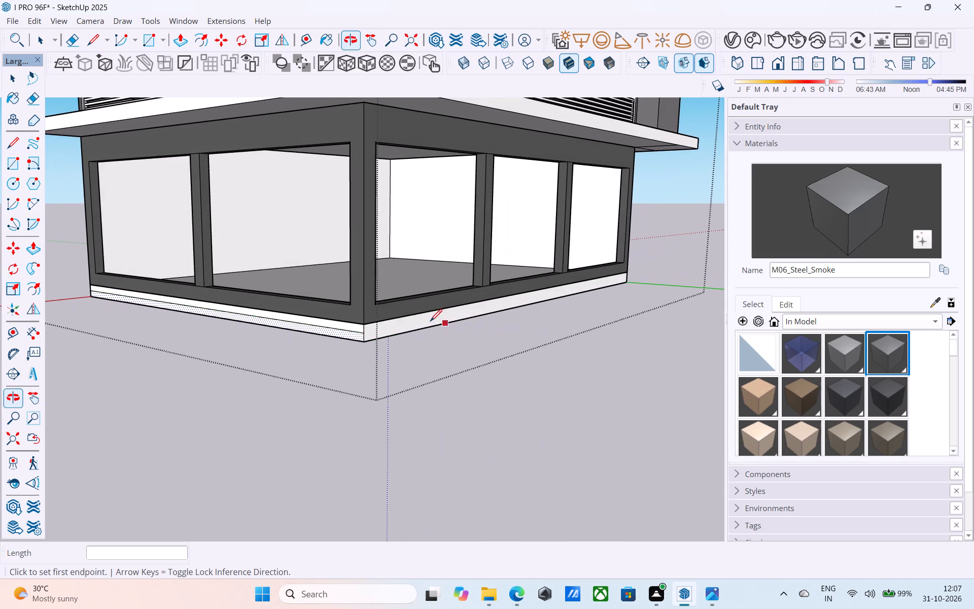
pyautogui.click(363, 334)
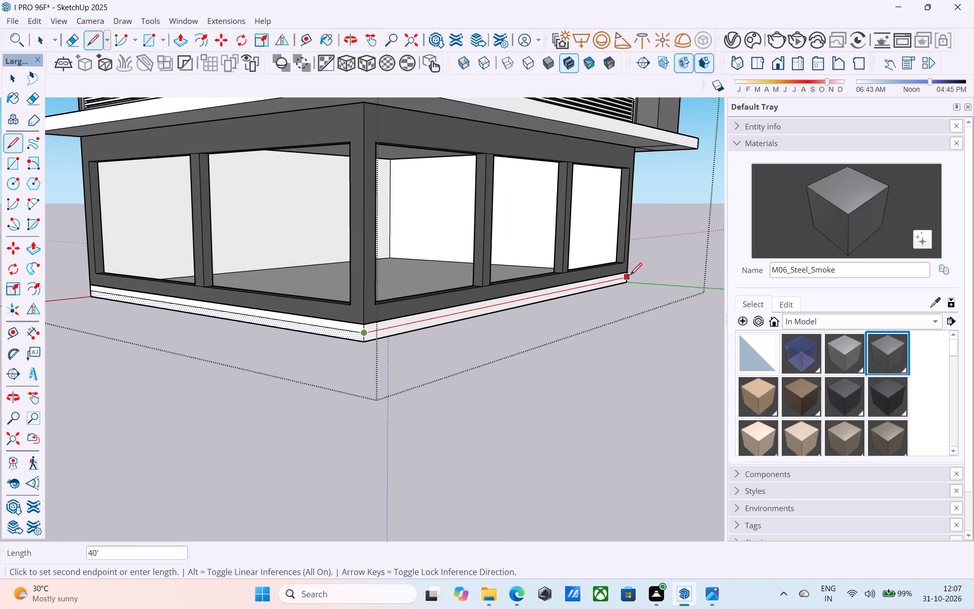
pyautogui.click(630, 276)
pyautogui.scroll(-5, 632, 276)
pyautogui.press('space')
# Push/Pull the lower plinth strip on the two-bay side outward 10'.
pyautogui.press('p')
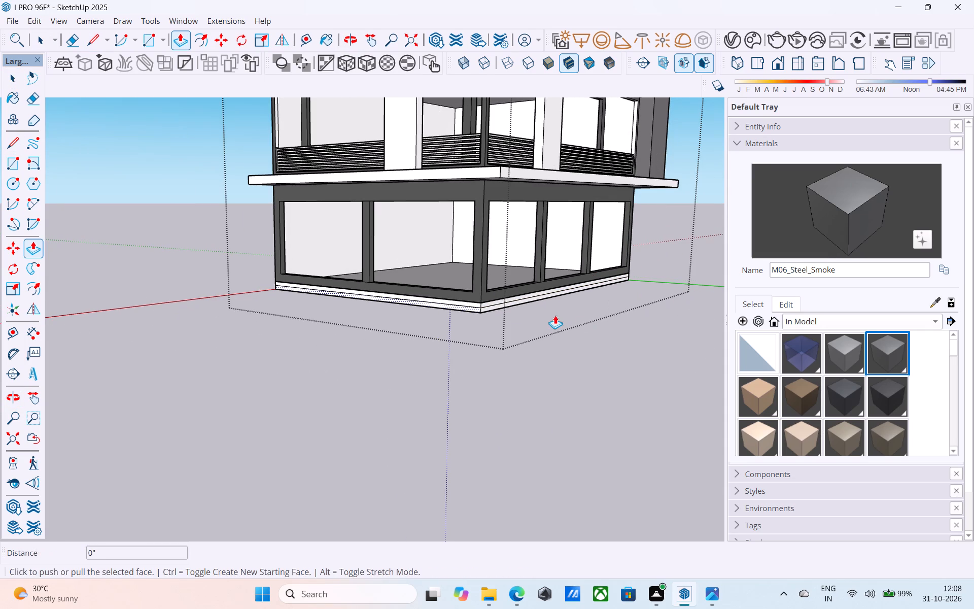
pyautogui.click(547, 315)
pyautogui.write("10'")
pyautogui.press('Return')
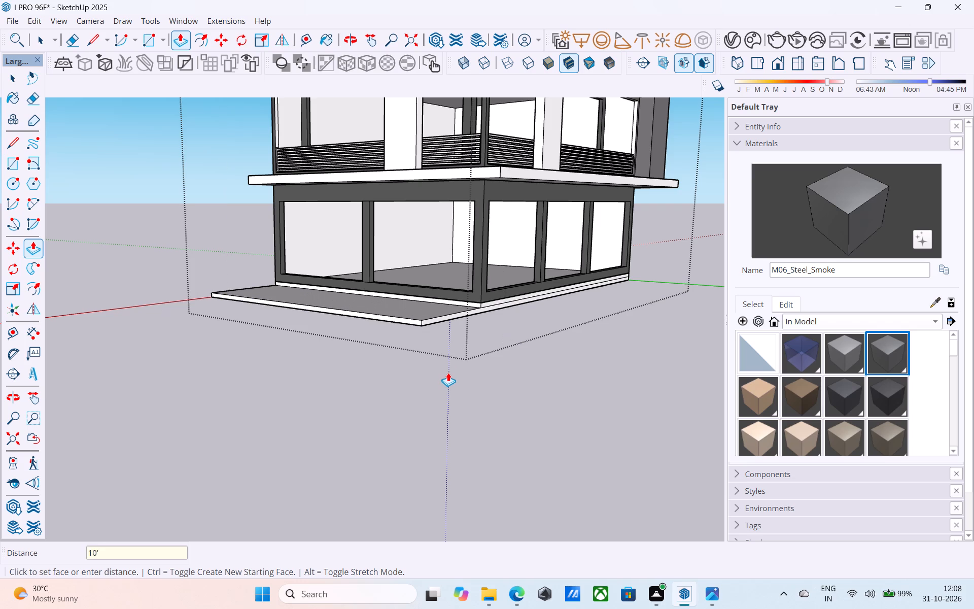
pyautogui.press('space')
# Push/Pull the lower plinth strip on the three-bay side outward 10', including the end of the new step.
pyautogui.scroll(4, 486, 326)
pyautogui.click(485, 303)
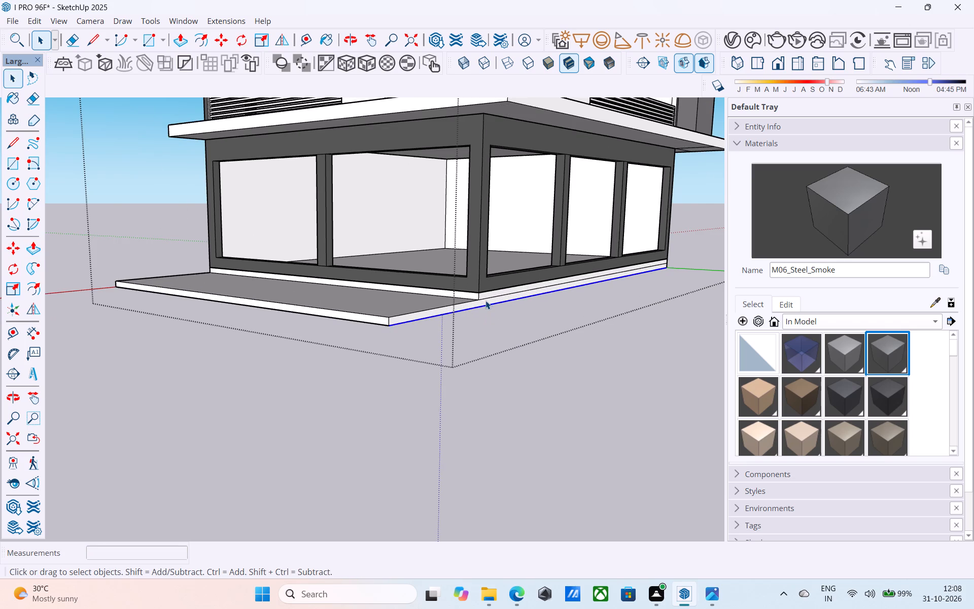
pyautogui.click(485, 300)
pyautogui.scroll(2, 485, 300)
pyautogui.click(486, 300)
pyautogui.press('p')
pyautogui.click(489, 302)
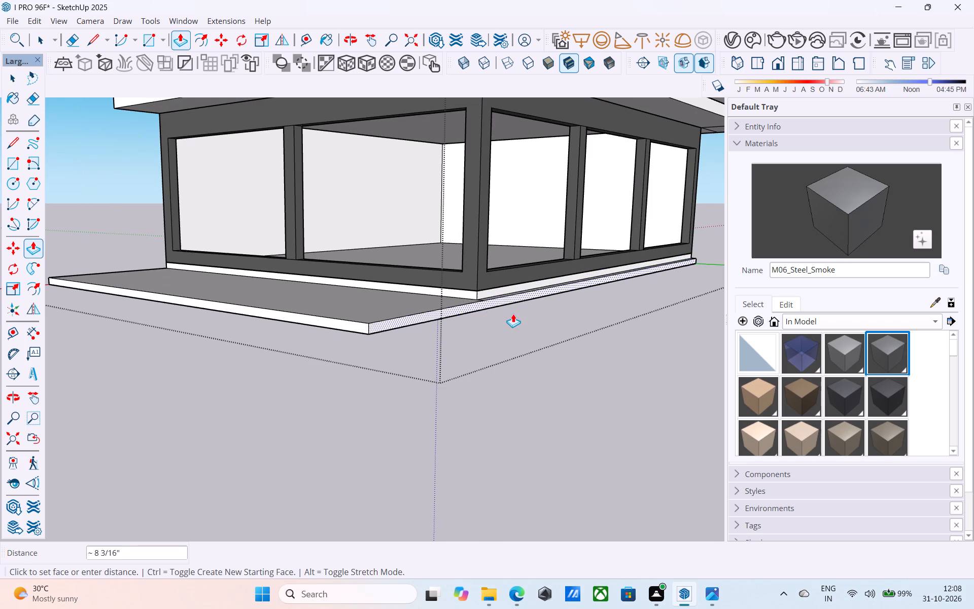
pyautogui.press('1')
pyautogui.press('0')
pyautogui.press("'")
pyautogui.press('Return')
pyautogui.press('space')
# Erase the leftover edge dividing the top surface of the extended plinth at the building corner.
pyautogui.scroll(-5, 518, 311)
pyautogui.moveTo(530, 308); pyautogui.dragTo(519, 341, button='middle')
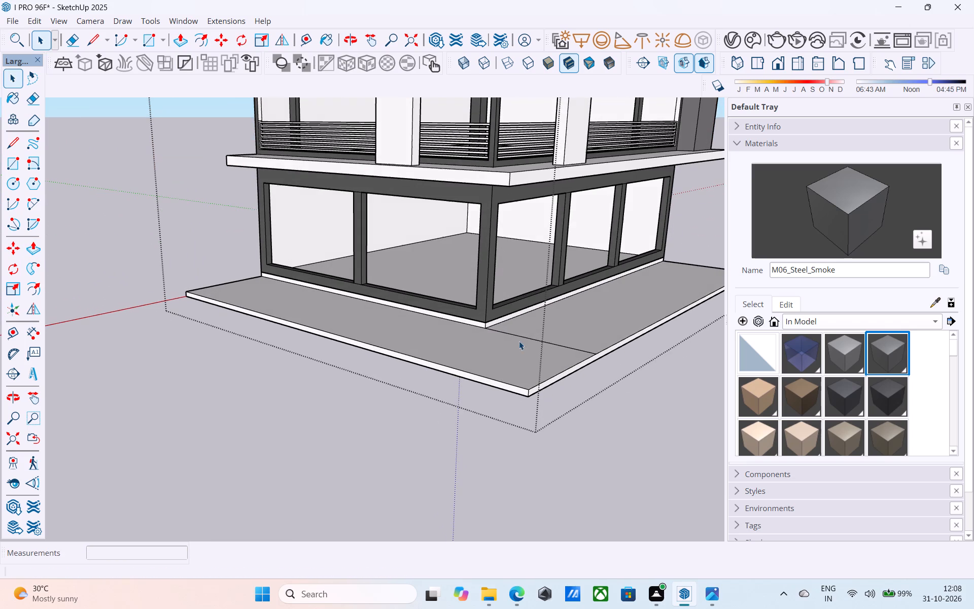
pyautogui.press('e')
pyautogui.moveTo(538, 341); pyautogui.dragTo(529, 349)
pyautogui.scroll(-13, 517, 353)
pyautogui.press('space')
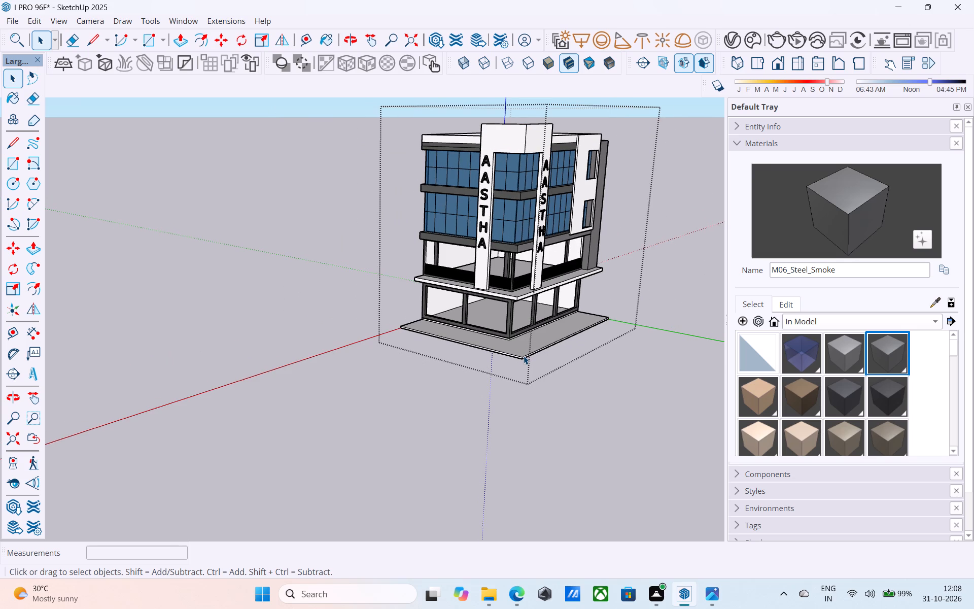
# Draw a 24' by 8' rectangle on the roof floor against the inner face of the rear parapet.
pyautogui.moveTo(532, 347); pyautogui.dragTo(459, 323, button='middle')
pyautogui.scroll(-1, 456, 324)
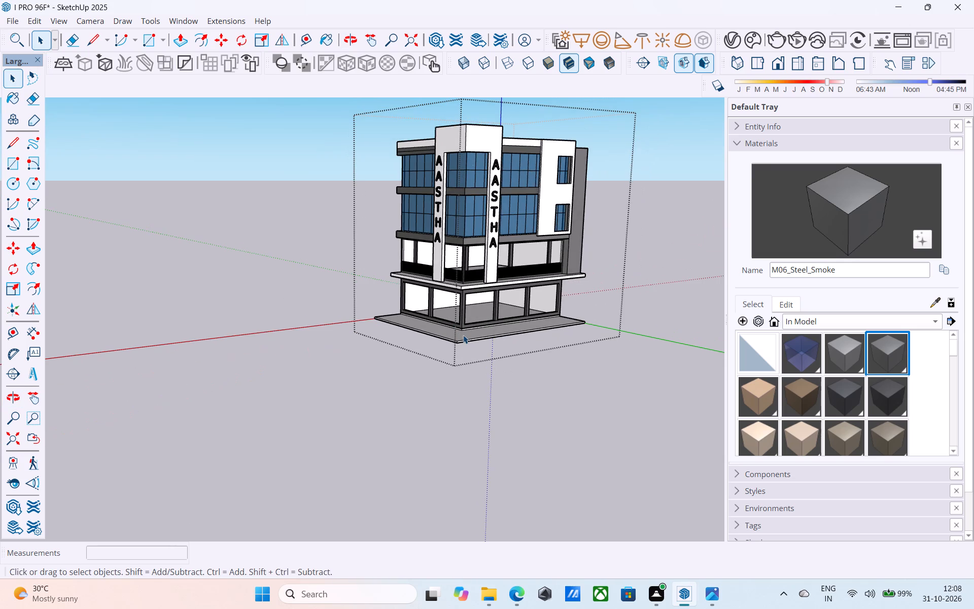
pyautogui.scroll(-6, 463, 335)
pyautogui.moveTo(460, 332); pyautogui.dragTo(589, 420, button='middle')
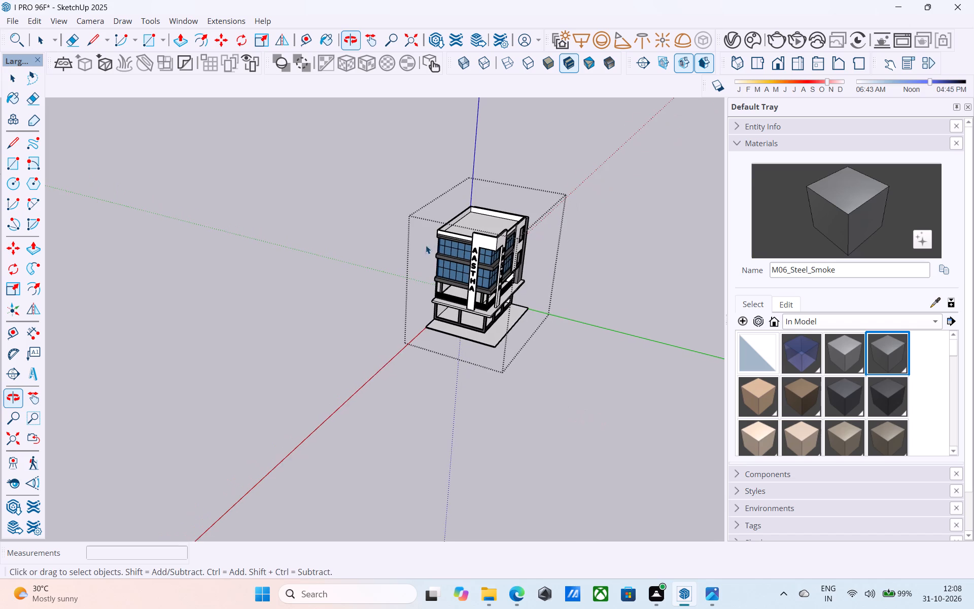
pyautogui.scroll(2, 451, 241)
pyautogui.moveTo(463, 230); pyautogui.dragTo(398, 353, button='middle')
pyautogui.scroll(11, 435, 286)
pyautogui.moveTo(454, 289); pyautogui.dragTo(374, 273, button='middle')
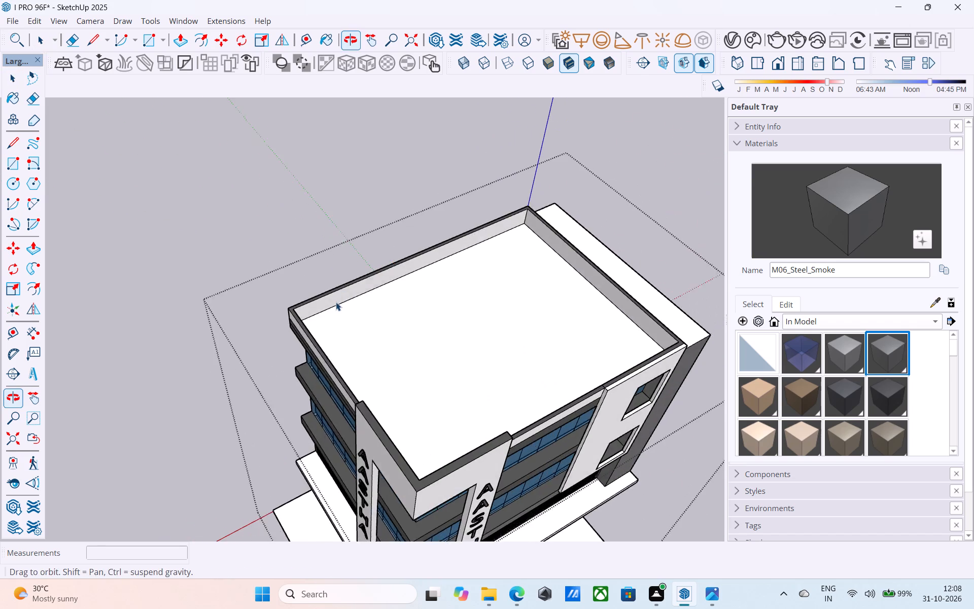
pyautogui.click(335, 306)
pyautogui.moveTo(371, 316); pyautogui.dragTo(282, 307, button='middle')
pyautogui.scroll(4, 264, 309)
pyautogui.click(254, 311)
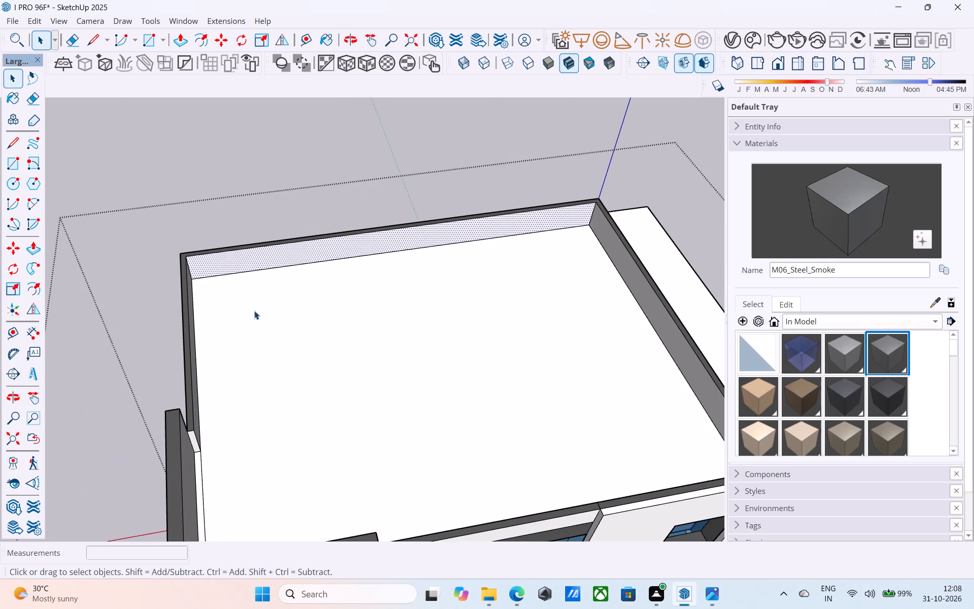
pyautogui.scroll(1, 254, 311)
pyautogui.press('r')
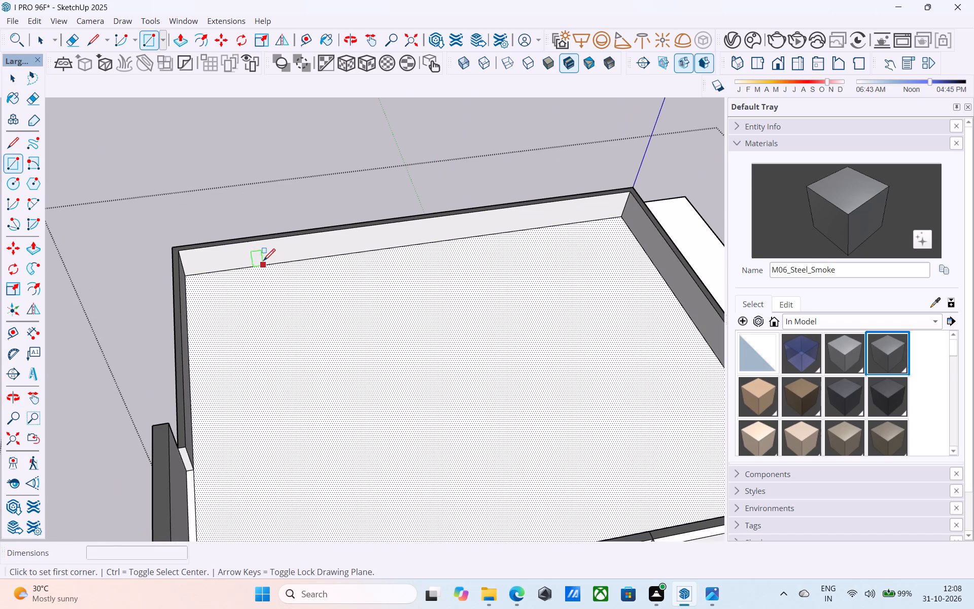
pyautogui.click(263, 262)
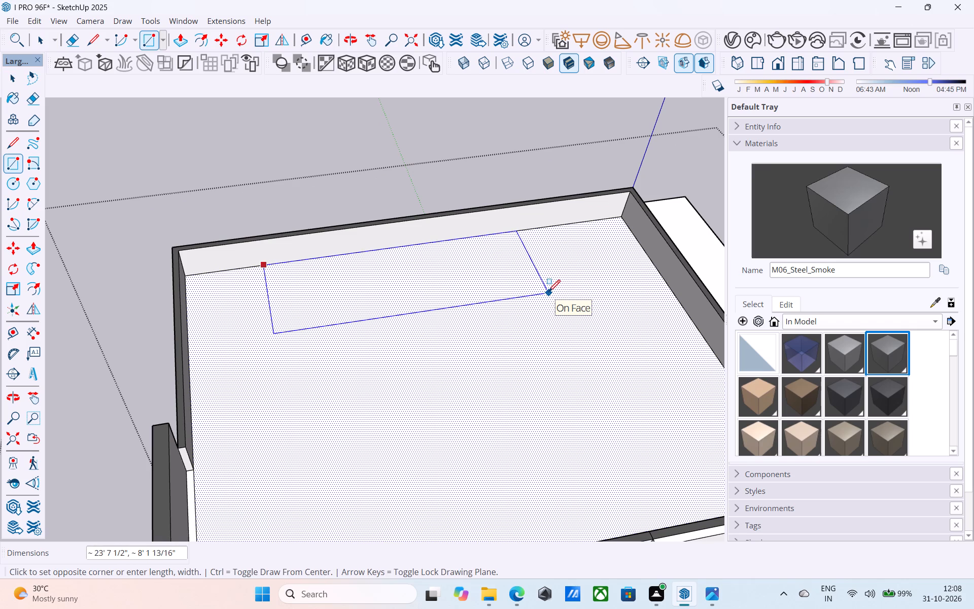
pyautogui.write("24',8'")
pyautogui.press('Return')
pyautogui.press('space')
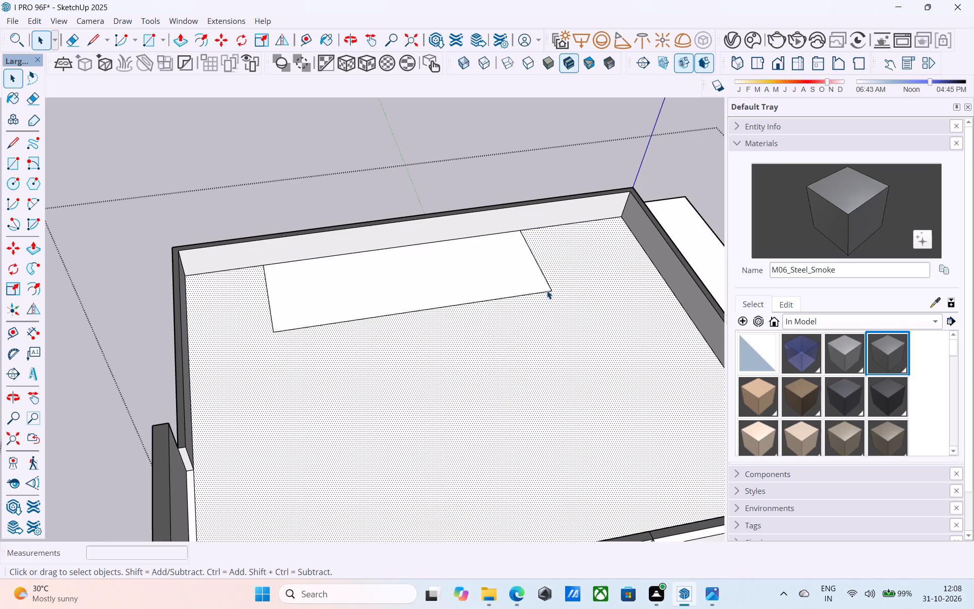
# Push/Pull the roof rectangle up 3' to the parapet top and raise it another 7' as a block.
pyautogui.click(492, 286)
pyautogui.press('p')
pyautogui.click(492, 286)
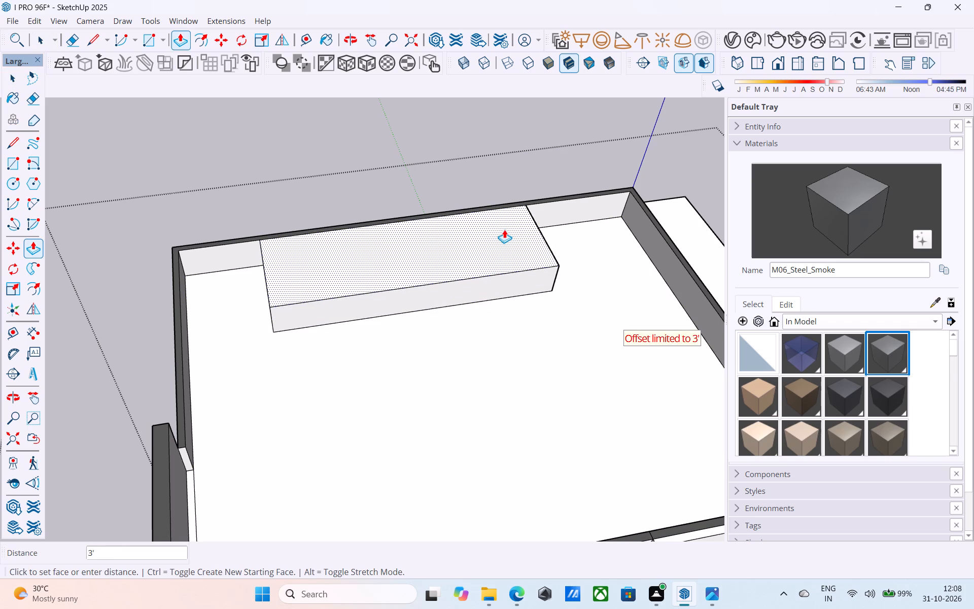
pyautogui.click(504, 229)
pyautogui.click(496, 238)
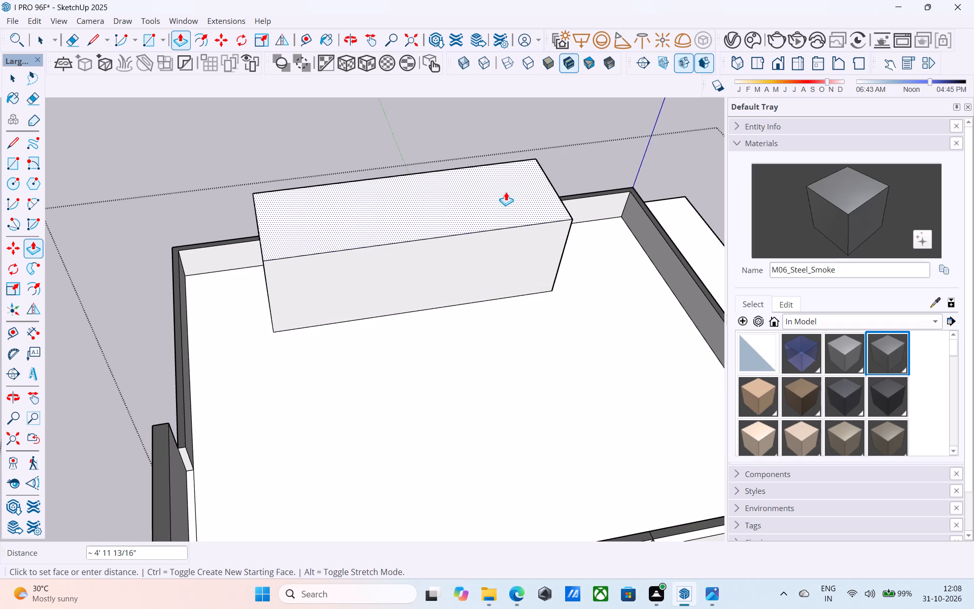
pyautogui.write("7'")
pyautogui.press('Return')
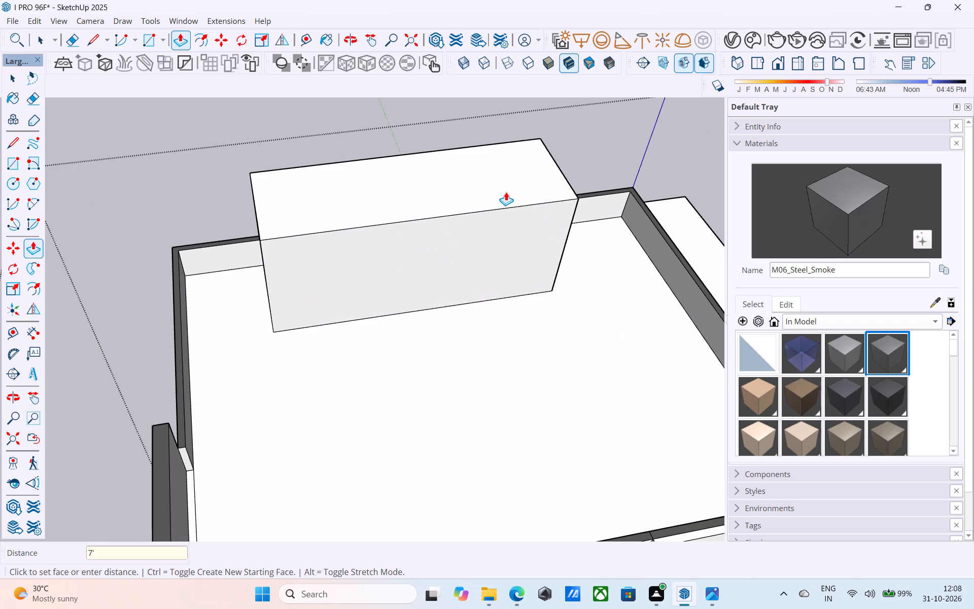
# Draw a long, narrow rectangle on top of the rooftop block, inset from all of its edges.
pyautogui.scroll(-4, 512, 184)
pyautogui.moveTo(420, 313); pyautogui.dragTo(683, 155, button='middle')
pyautogui.scroll(-3, 591, 220)
pyautogui.moveTo(589, 223); pyautogui.dragTo(535, 338, button='middle')
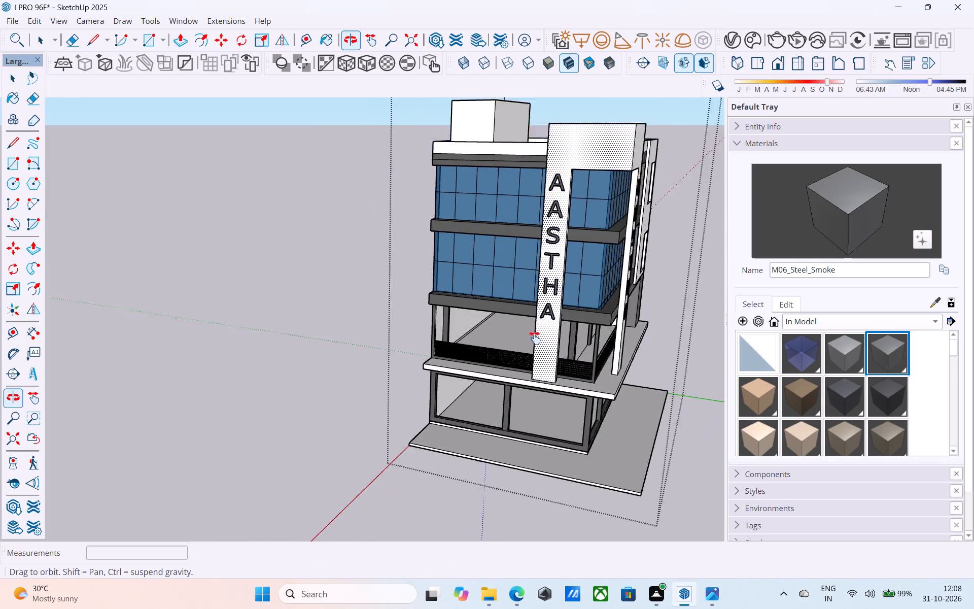
pyautogui.moveTo(535, 338); pyautogui.dragTo(481, 353, button='middle')
pyautogui.keyDown('shift'); pyautogui.moveTo(475, 353); pyautogui.dragTo(475, 378, button='middle'); pyautogui.keyUp('shift')
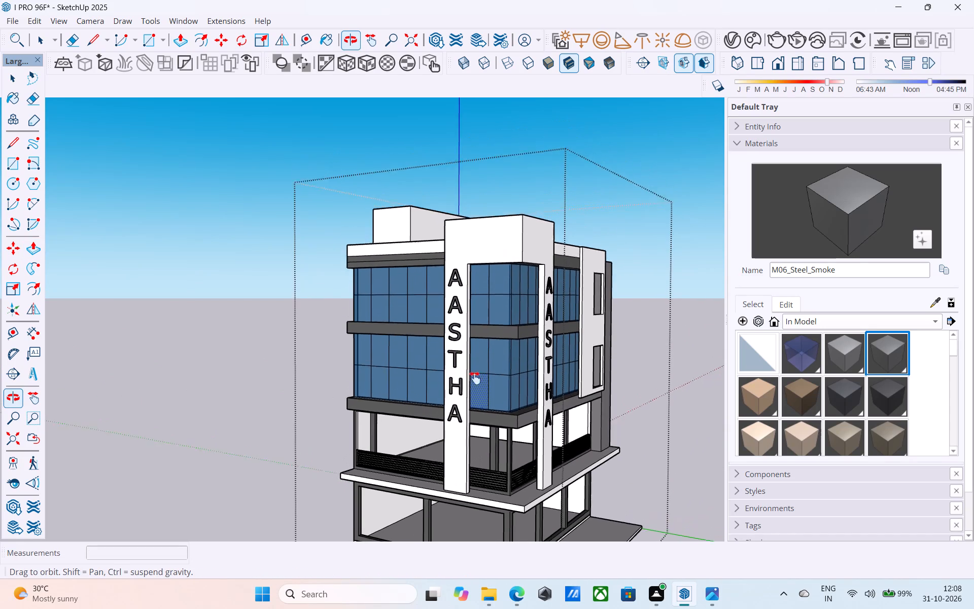
pyautogui.keyDown('shift'); pyautogui.moveTo(475, 378); pyautogui.dragTo(479, 402, button='middle'); pyautogui.keyUp('shift')
pyautogui.scroll(5, 446, 300)
pyautogui.keyDown('shift'); pyautogui.moveTo(442, 292); pyautogui.dragTo(436, 499, button='middle'); pyautogui.keyUp('shift')
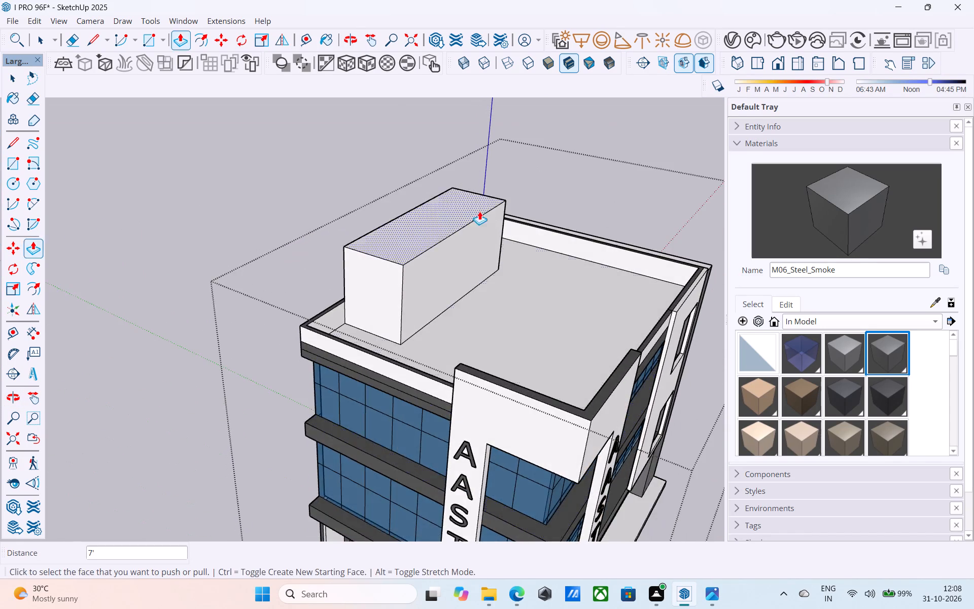
pyautogui.keyDown('shift'); pyautogui.moveTo(479, 211); pyautogui.dragTo(487, 354, button='middle'); pyautogui.keyUp('shift')
pyautogui.scroll(4, 422, 413)
pyautogui.press('space')
pyautogui.scroll(1, 421, 434)
pyautogui.press('r')
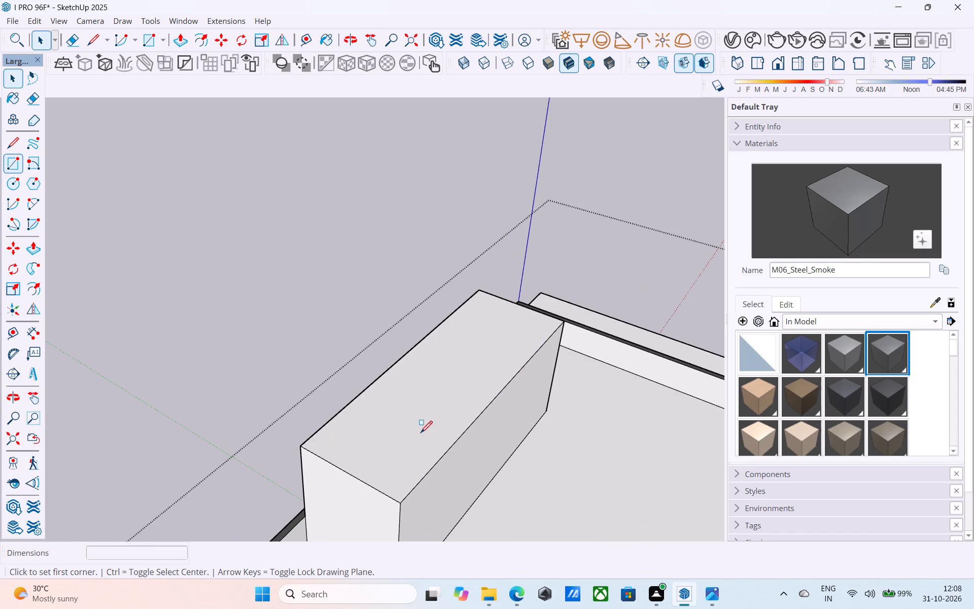
pyautogui.click(415, 465)
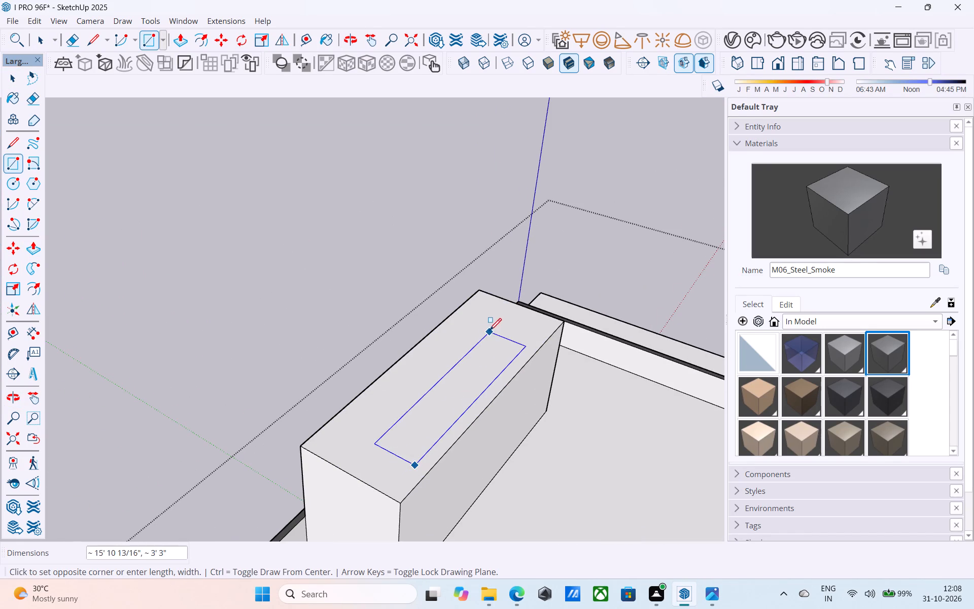
pyautogui.click(478, 327)
# Push/Pull the inset rectangle up 4' to form a smaller second tier on the rooftop block.
pyautogui.press('space')
pyautogui.click(449, 371)
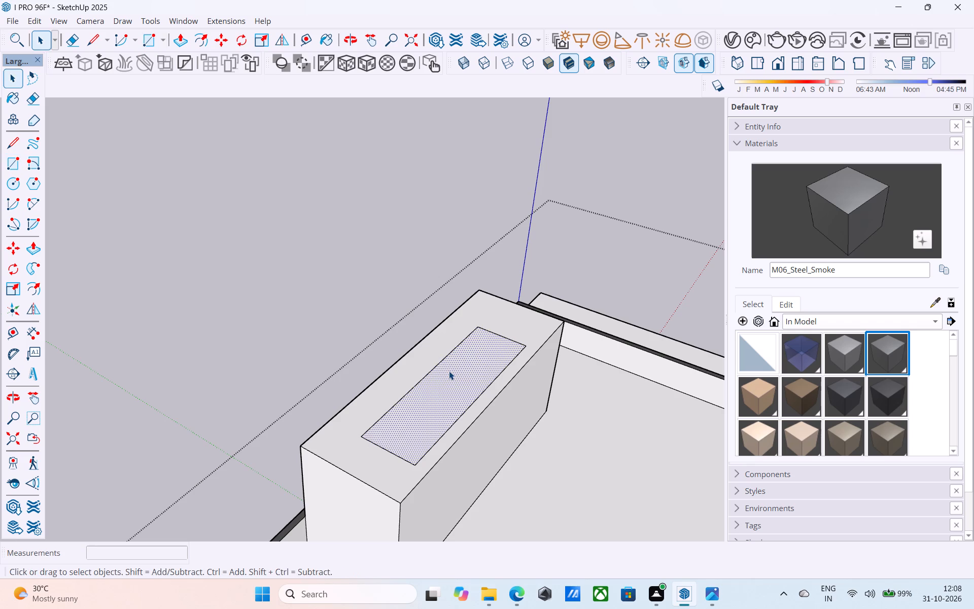
pyautogui.press('p')
pyautogui.doubleClick(449, 371)
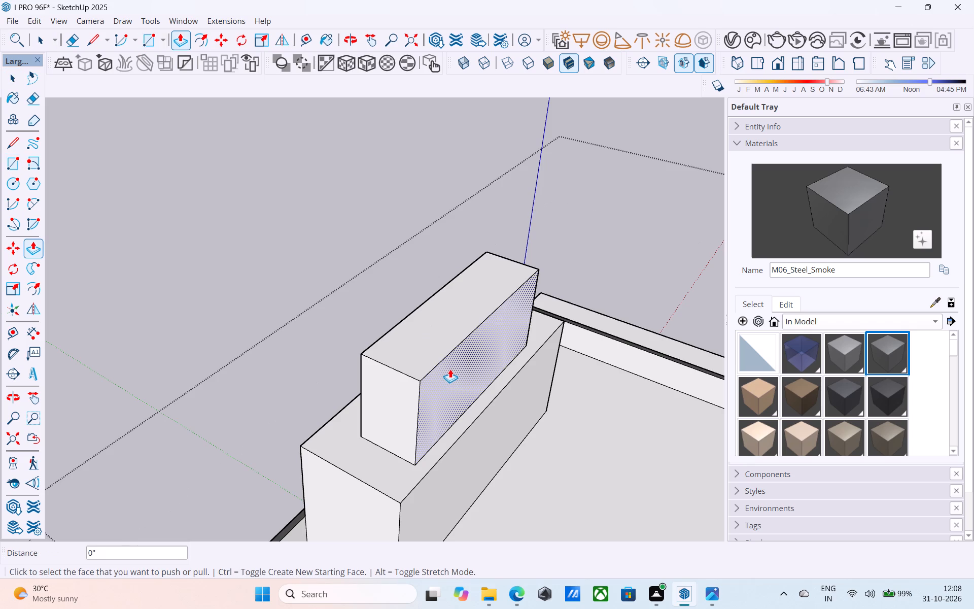
pyautogui.hotkey('ctrl', 'z')
pyautogui.click(430, 392)
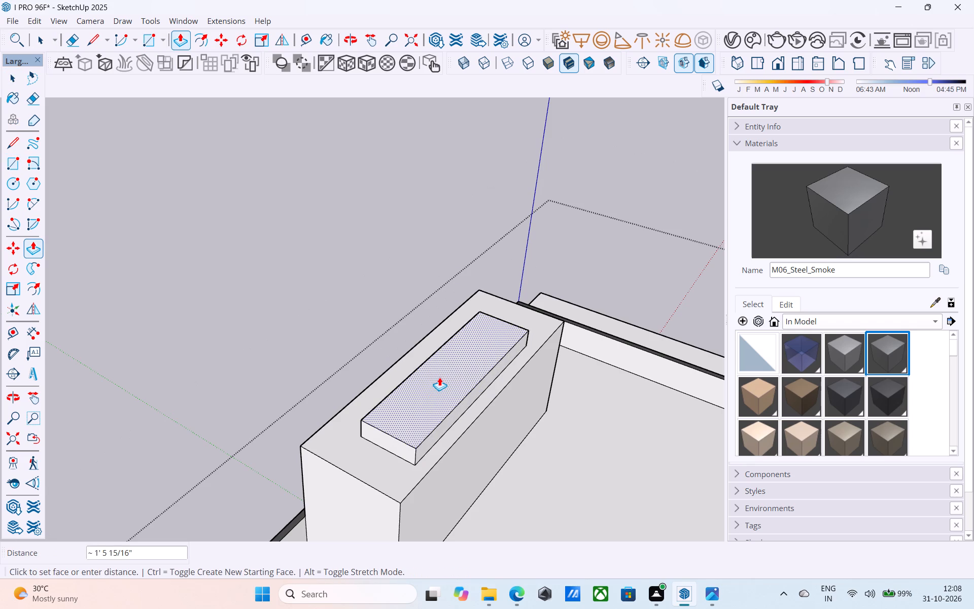
pyautogui.press('4')
pyautogui.press("'")
pyautogui.press('Return')
pyautogui.press('space')
# Save the model with its two-tier rooftop block.
pyautogui.scroll(-6, 442, 371)
pyautogui.moveTo(439, 383); pyautogui.dragTo(421, 452, button='middle')
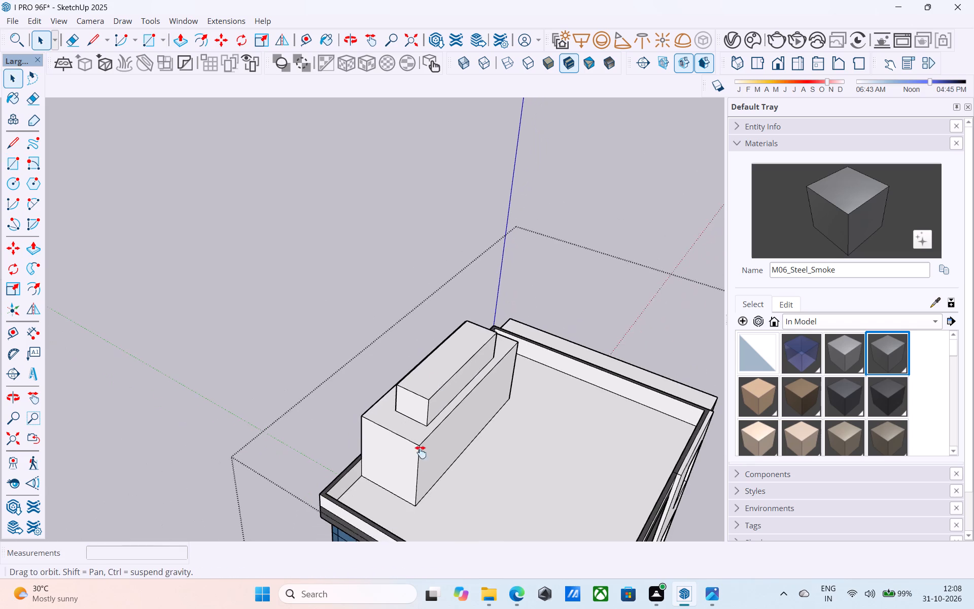
pyautogui.moveTo(421, 452); pyautogui.dragTo(405, 247, button='middle')
pyautogui.keyDown('shift'); pyautogui.moveTo(411, 377); pyautogui.dragTo(395, 276, button='middle'); pyautogui.keyUp('shift')
pyautogui.scroll(-9, 396, 270)
pyautogui.moveTo(425, 350); pyautogui.dragTo(422, 348, button='middle')
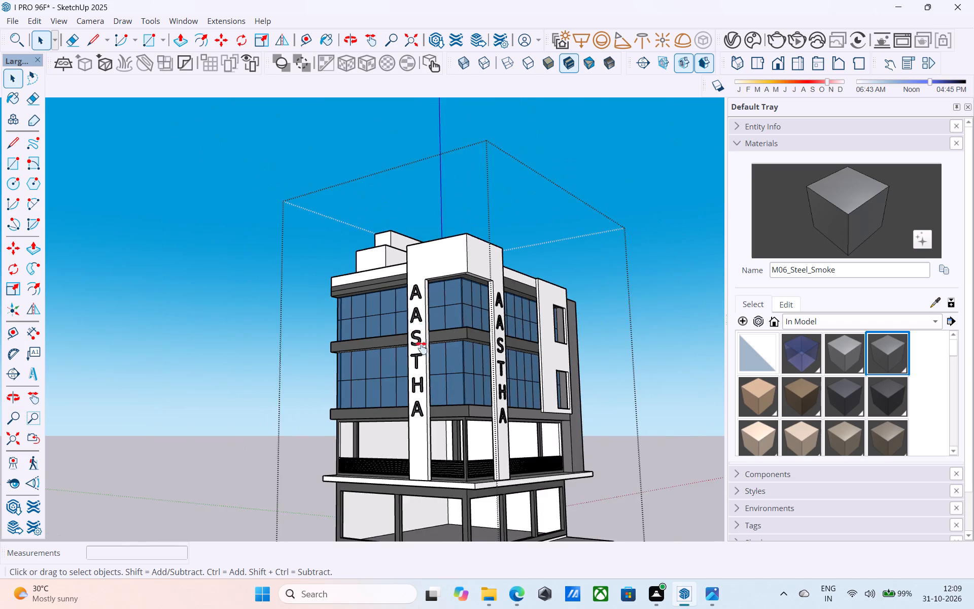
pyautogui.moveTo(422, 348); pyautogui.dragTo(386, 319, button='middle')
pyautogui.hotkey('ctrl', 's')
# Examine the whole building, its ground floor and its plinth from several angles, saving the model again along the way.
pyautogui.scroll(-6, 384, 321)
pyautogui.press('space')
pyautogui.moveTo(380, 328); pyautogui.dragTo(382, 358, button='middle')
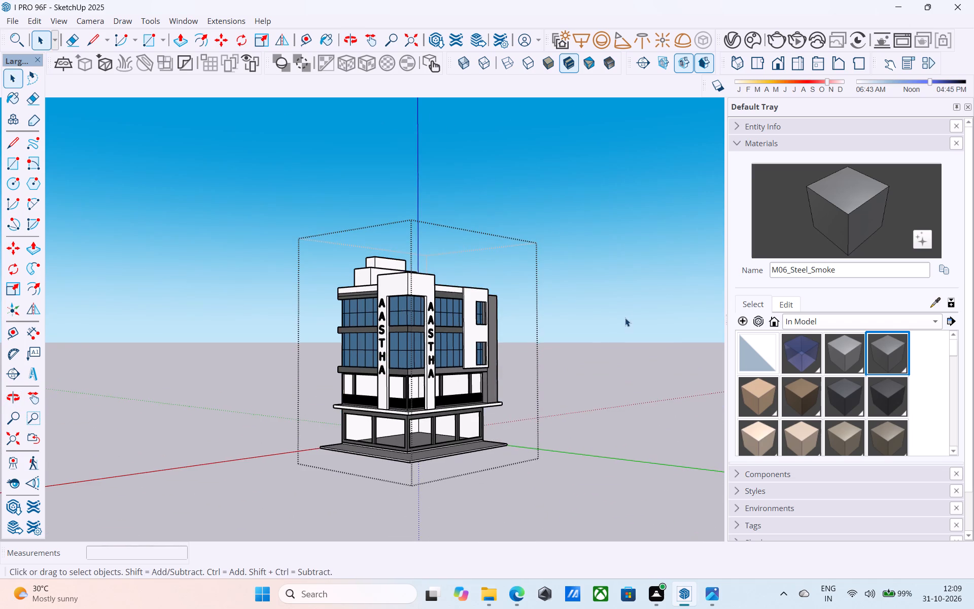
pyautogui.click(625, 318)
pyautogui.scroll(3, 447, 326)
pyautogui.hotkey('ctrl', 's')
pyautogui.scroll(-5, 447, 325)
pyautogui.moveTo(449, 326); pyautogui.dragTo(444, 341, button='middle')
pyautogui.scroll(1, 410, 348)
pyautogui.moveTo(425, 339); pyautogui.dragTo(407, 346, button='middle')
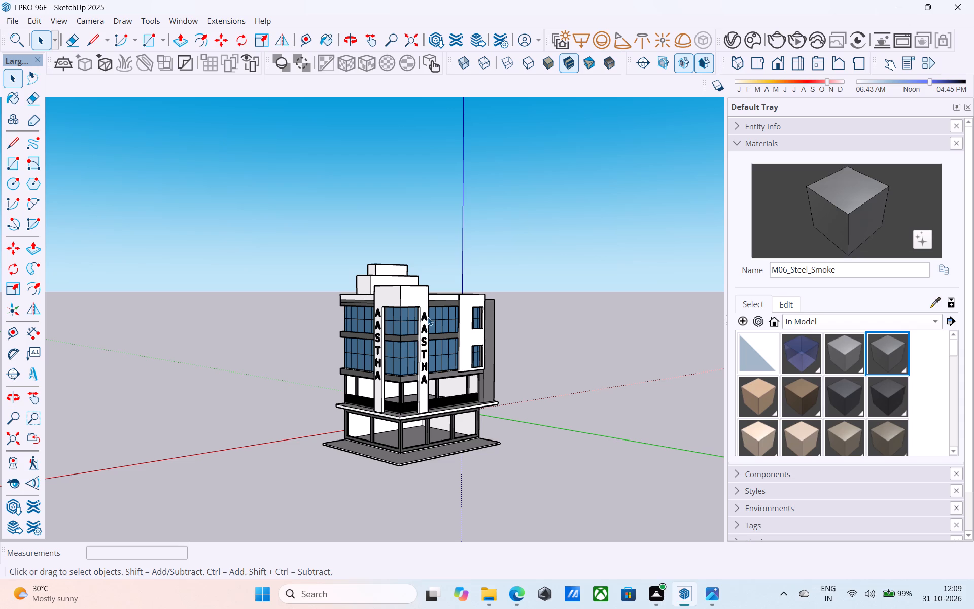
pyautogui.scroll(-3, 427, 321)
pyautogui.moveTo(424, 330); pyautogui.dragTo(447, 342, button='middle')
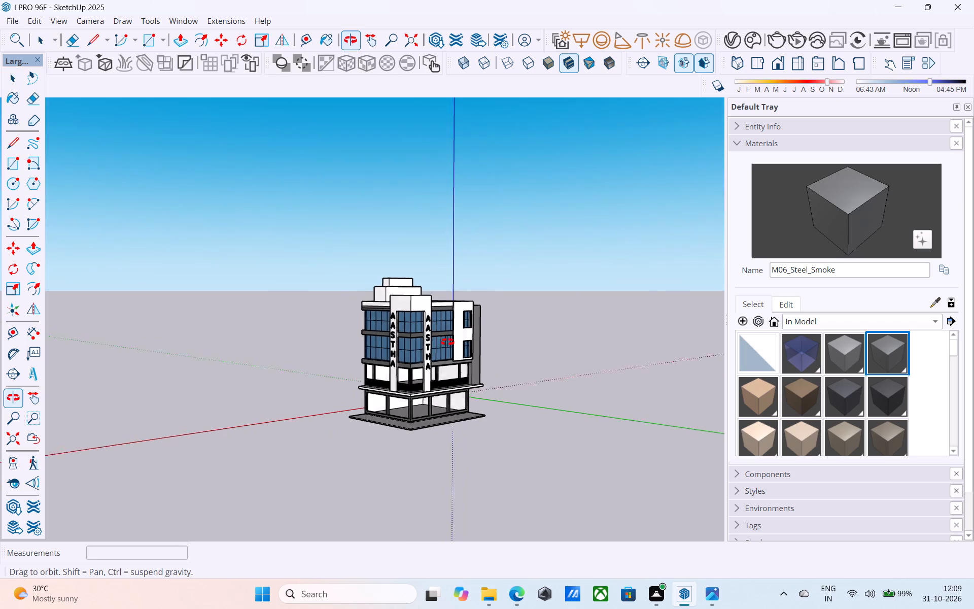
pyautogui.moveTo(447, 342); pyautogui.dragTo(452, 348, button='middle')
pyautogui.click(588, 306)
pyautogui.moveTo(562, 324); pyautogui.dragTo(582, 341, button='middle')
pyautogui.hotkey('ctrl', 's')
pyautogui.scroll(9, 401, 411)
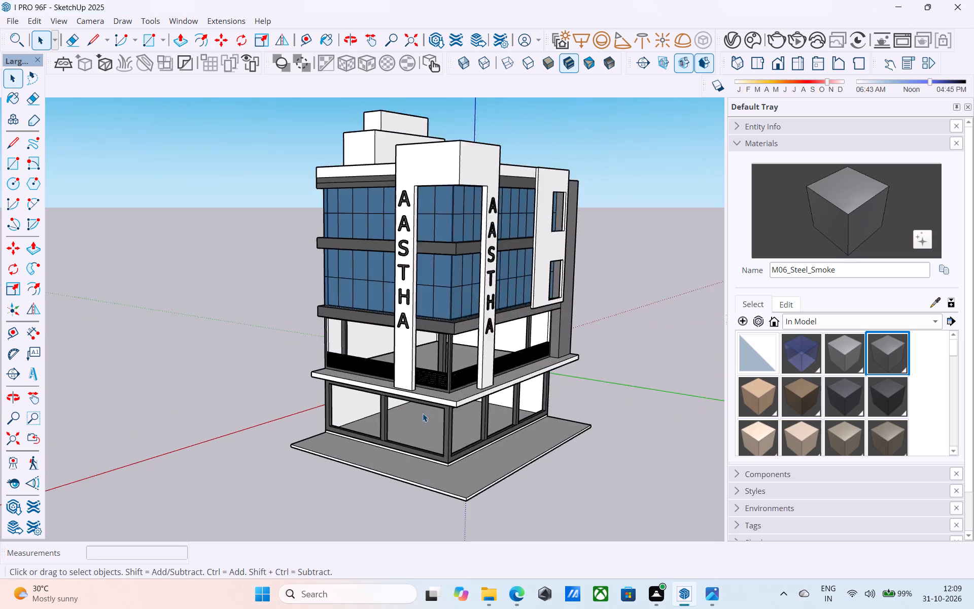
pyautogui.scroll(4, 423, 413)
pyautogui.moveTo(432, 468); pyautogui.dragTo(391, 409, button='middle')
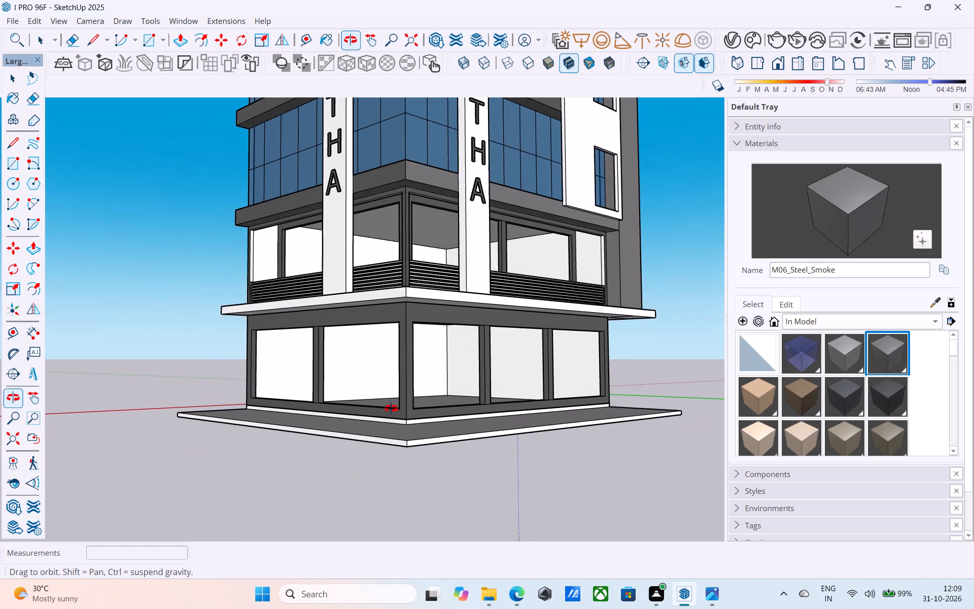
pyautogui.moveTo(391, 409); pyautogui.dragTo(392, 409, button='middle')
pyautogui.scroll(-5, 393, 408)
pyautogui.moveTo(392, 409); pyautogui.dragTo(370, 413, button='middle')
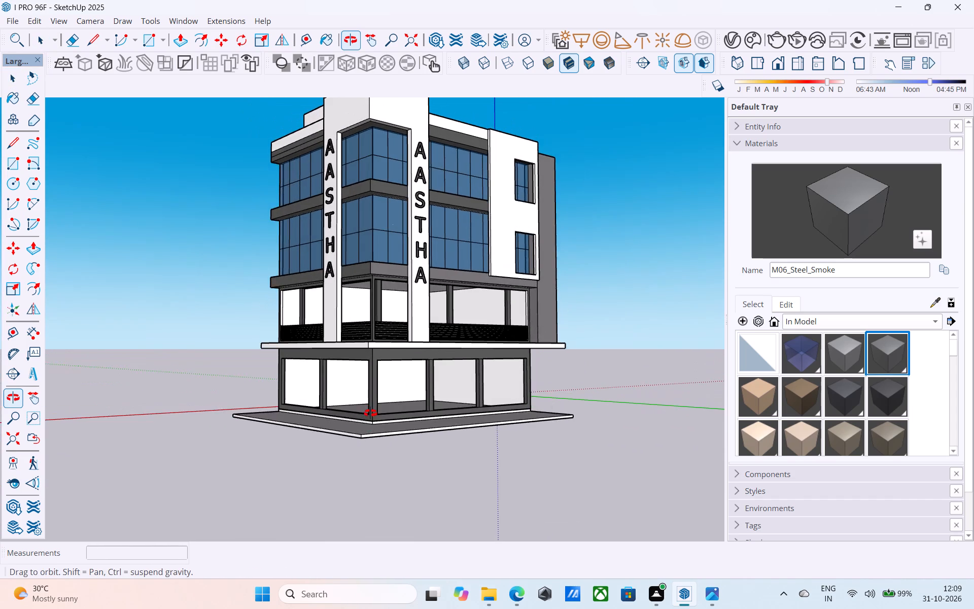
pyautogui.moveTo(370, 413); pyautogui.dragTo(368, 416, button='middle')
pyautogui.scroll(-4, 399, 393)
pyautogui.moveTo(400, 393); pyautogui.dragTo(391, 435, button='middle')
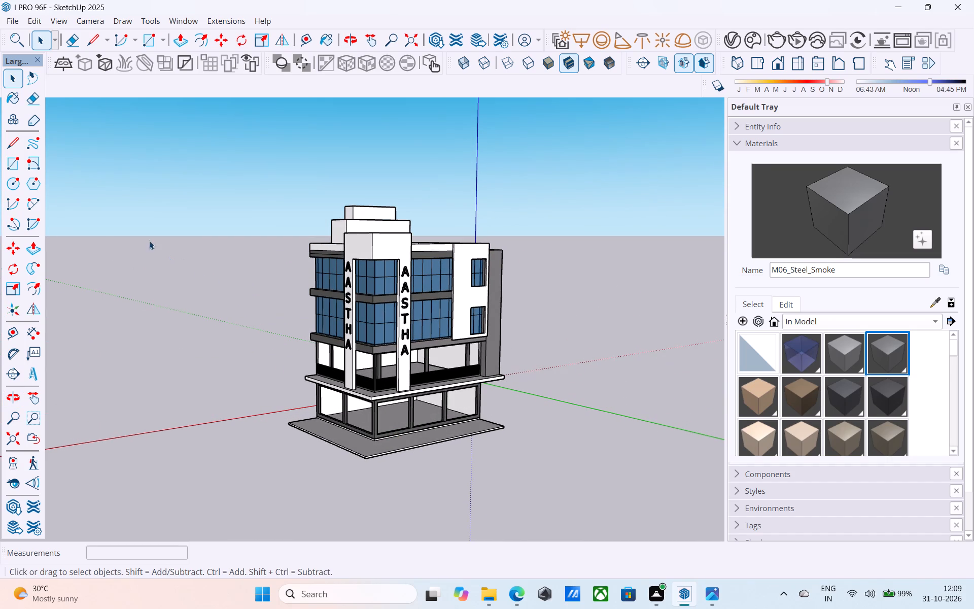
# Import the car model 2016+Honda+Civic+LX+Sedan from the Downloads folder.
pyautogui.click(13, 19)
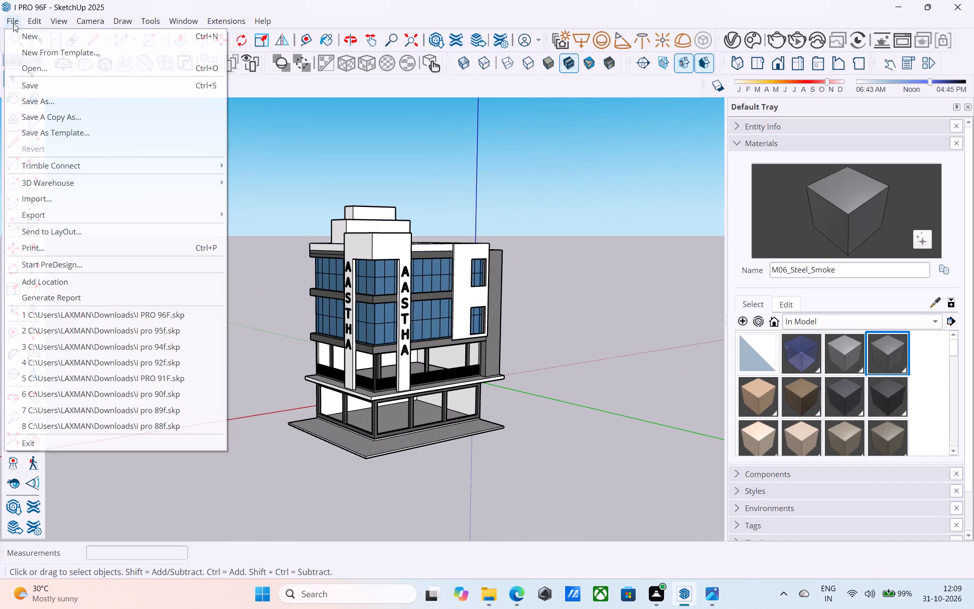
pyautogui.click(45, 195)
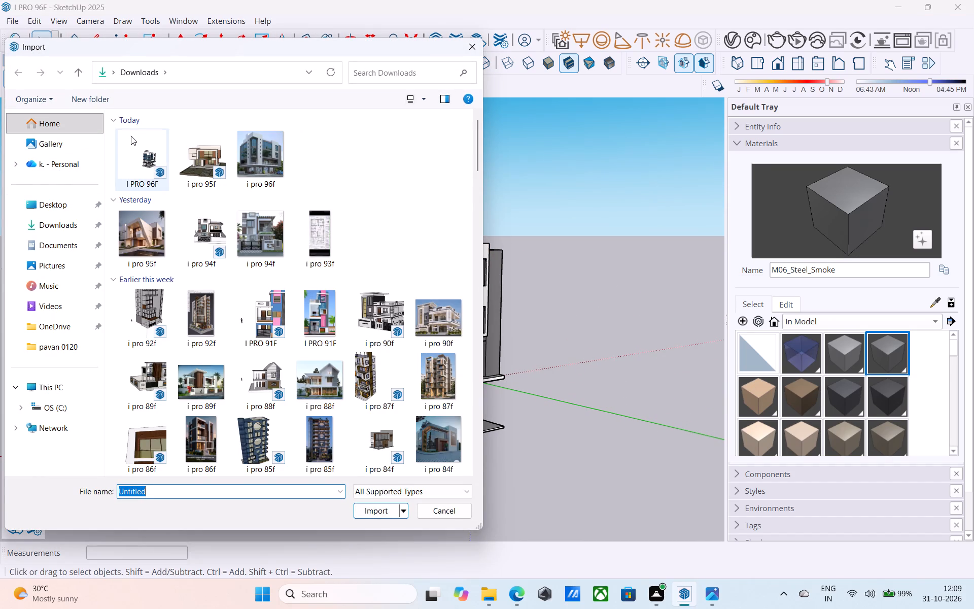
pyautogui.scroll(-1, 152, 238)
pyautogui.scroll(-11, 267, 256)
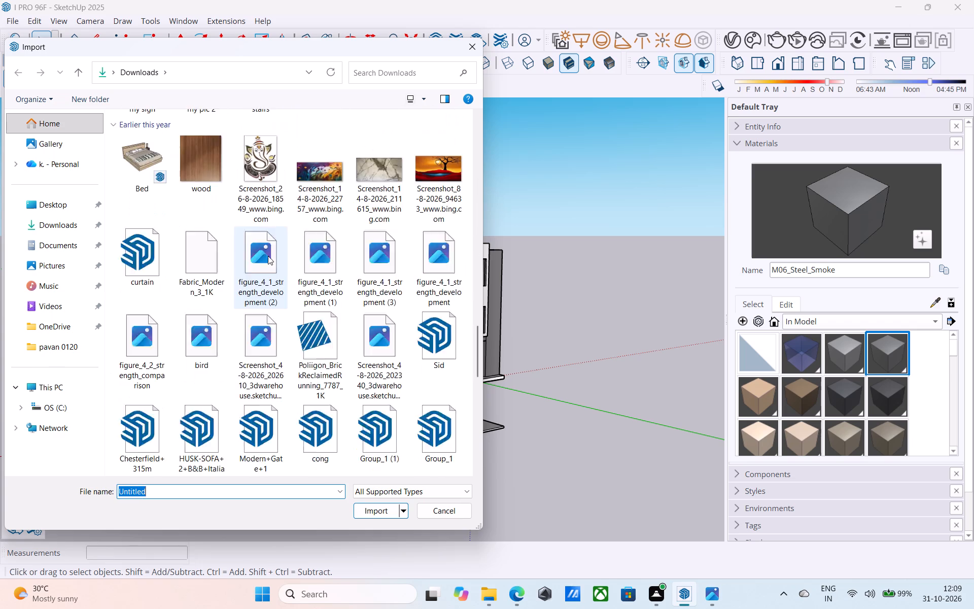
pyautogui.scroll(-1, 268, 256)
pyautogui.click(267, 263)
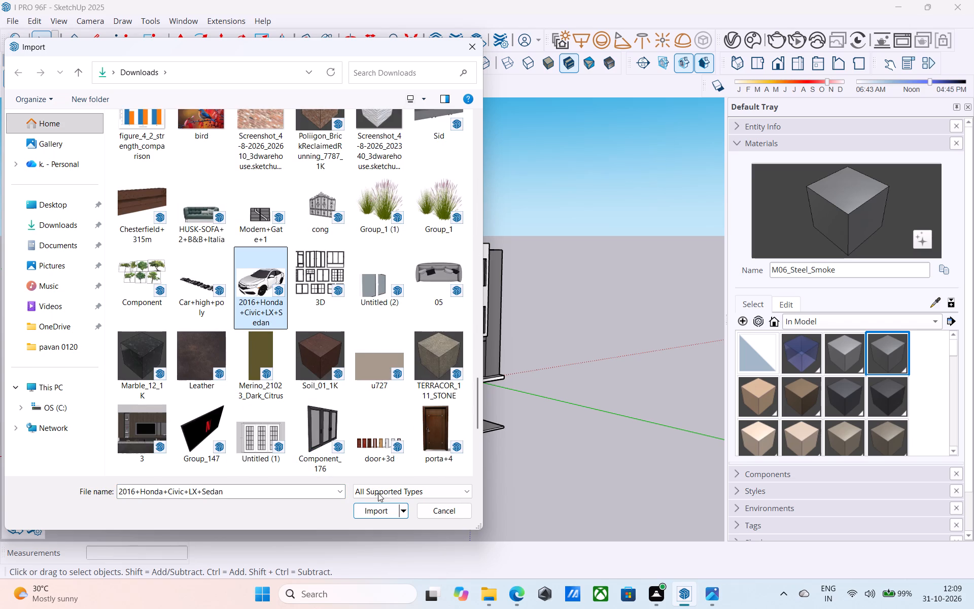
pyautogui.click(367, 514)
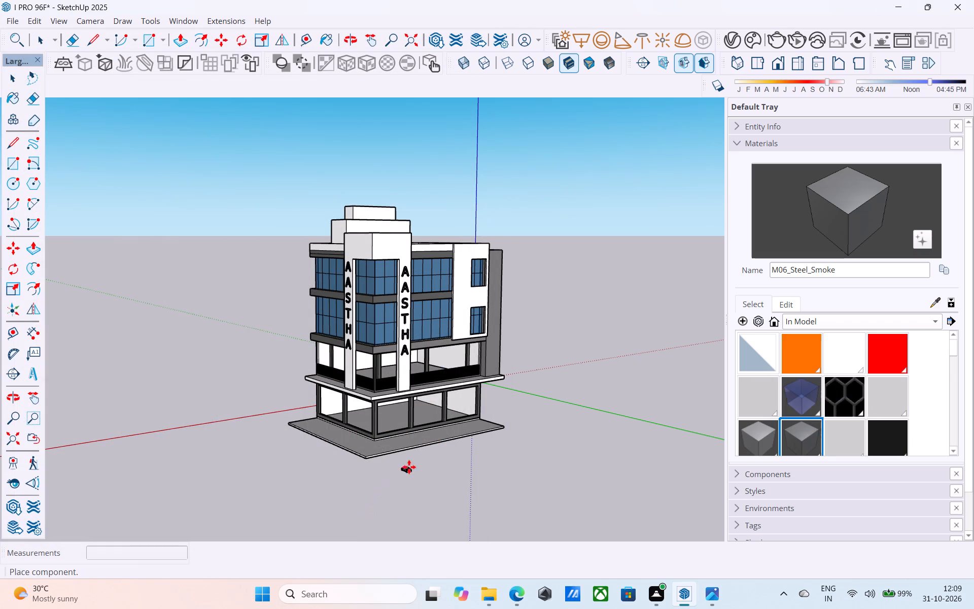
# Place the imported car on the ground beside the far end of the plinth on the three-bay side.
pyautogui.scroll(8, 459, 436)
pyautogui.moveTo(462, 477); pyautogui.dragTo(470, 531, button='middle')
pyautogui.scroll(-5, 436, 459)
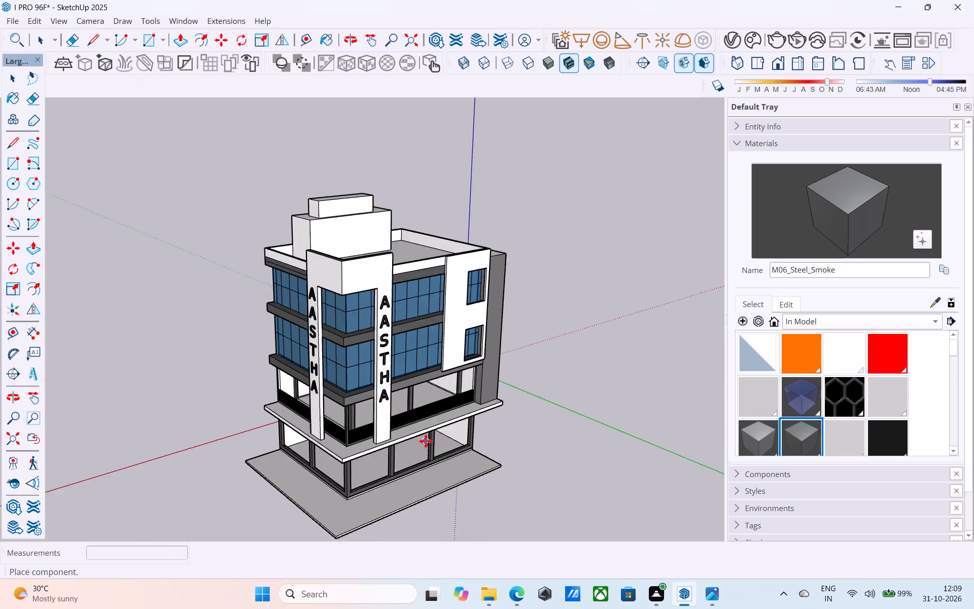
pyautogui.scroll(-10, 426, 441)
pyautogui.moveTo(431, 467); pyautogui.dragTo(439, 530, button='middle')
pyautogui.scroll(11, 453, 519)
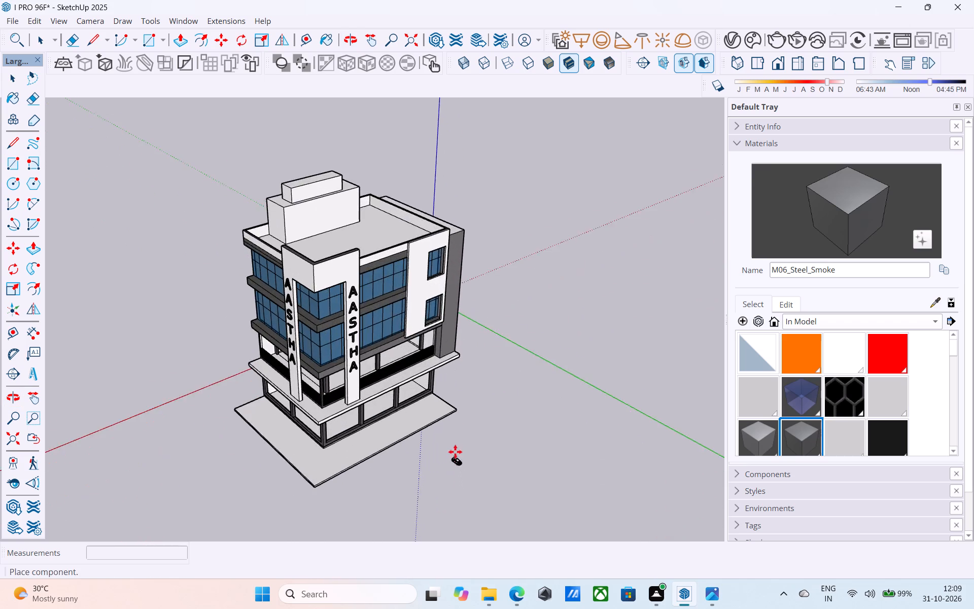
pyautogui.scroll(3, 455, 452)
pyautogui.click(459, 405)
# Scale the placed car up uniformly by a factor of about 4.83.
pyautogui.scroll(10, 456, 410)
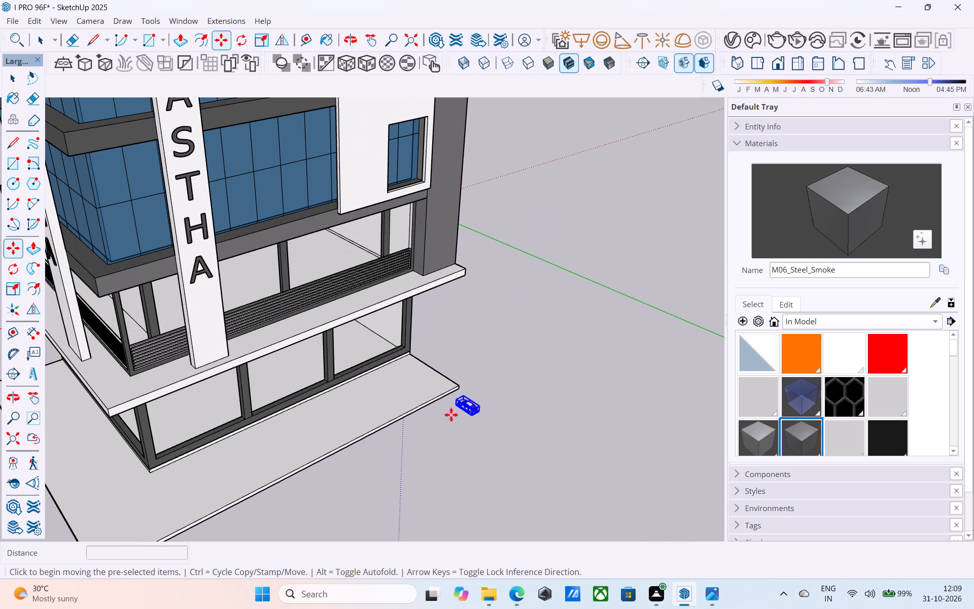
pyautogui.press('s')
pyautogui.scroll(13, 490, 418)
pyautogui.click(442, 393)
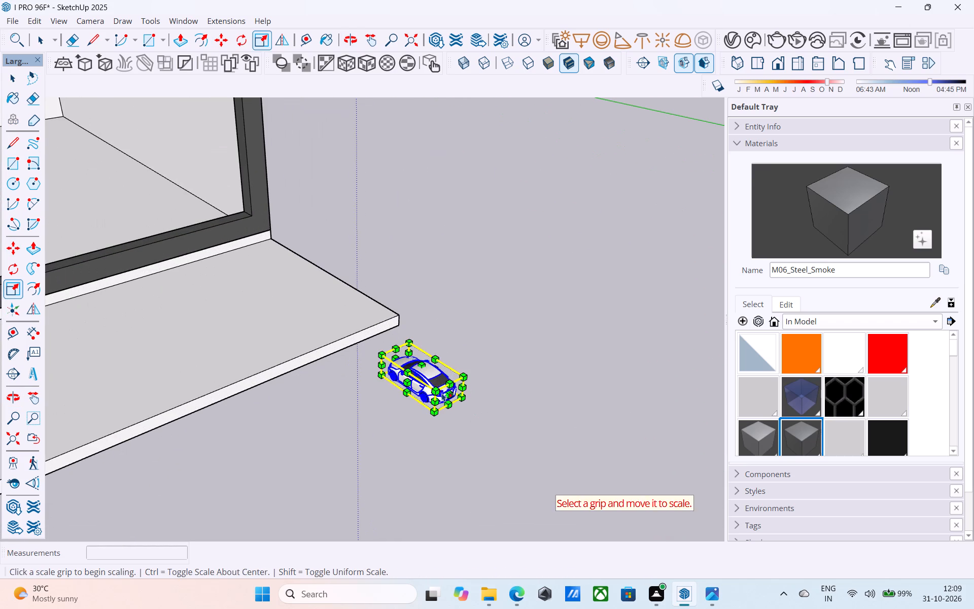
pyautogui.click(437, 389)
pyautogui.scroll(-10, 432, 408)
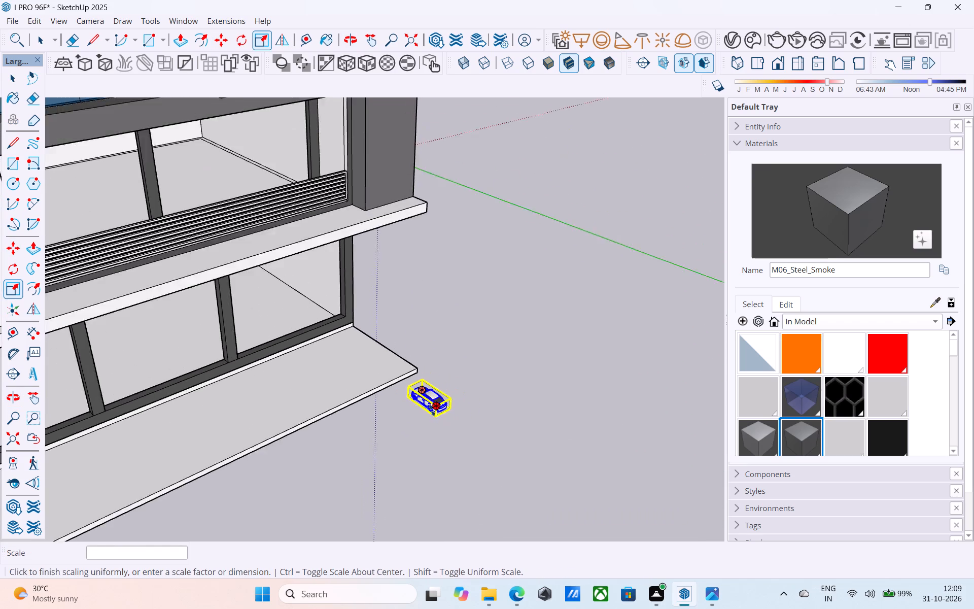
pyautogui.scroll(-3, 432, 410)
pyautogui.click(435, 478)
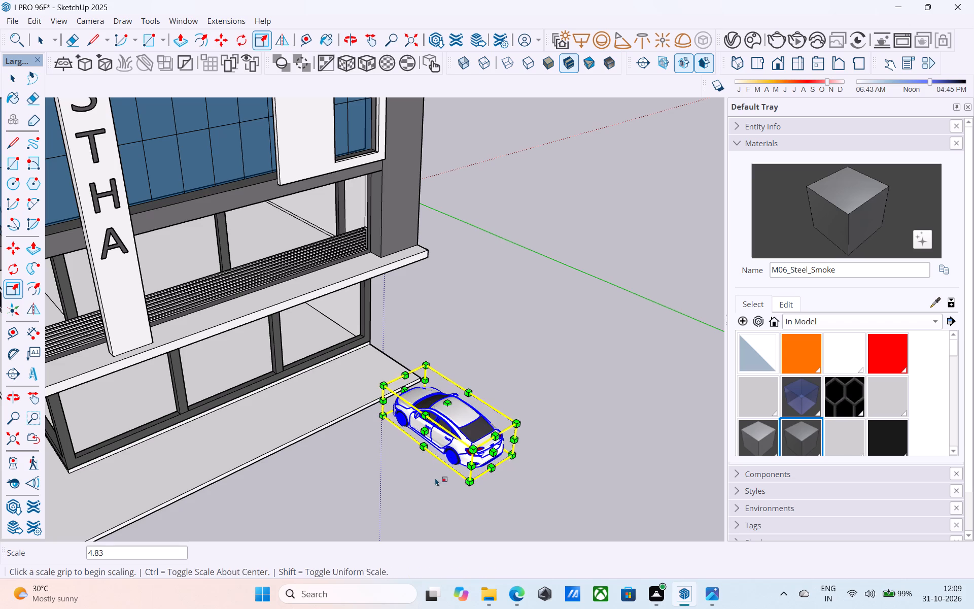
# Make three copies of the car in a row along the plinth's three-bay side, spaced about 7' apart.
pyautogui.scroll(-6, 416, 411)
pyautogui.moveTo(413, 403); pyautogui.dragTo(403, 367, button='middle')
pyautogui.press('m')
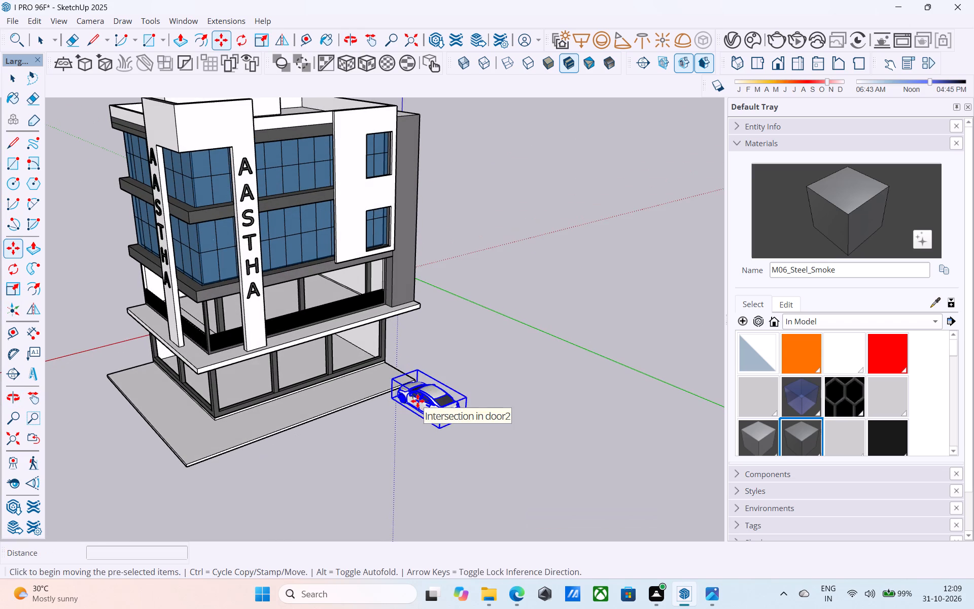
pyautogui.scroll(5, 424, 411)
pyautogui.click(493, 422)
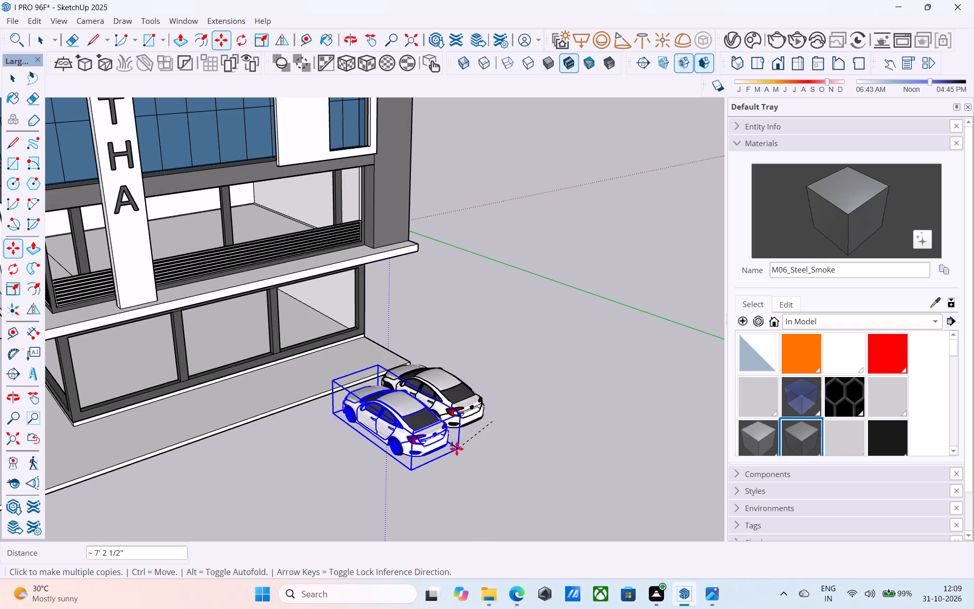
pyautogui.click(446, 446)
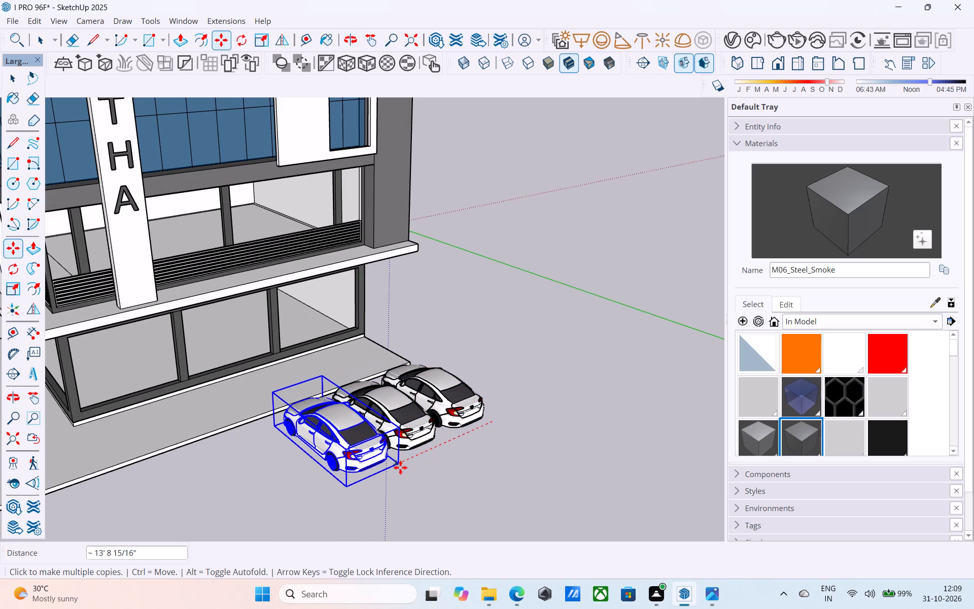
pyautogui.click(400, 467)
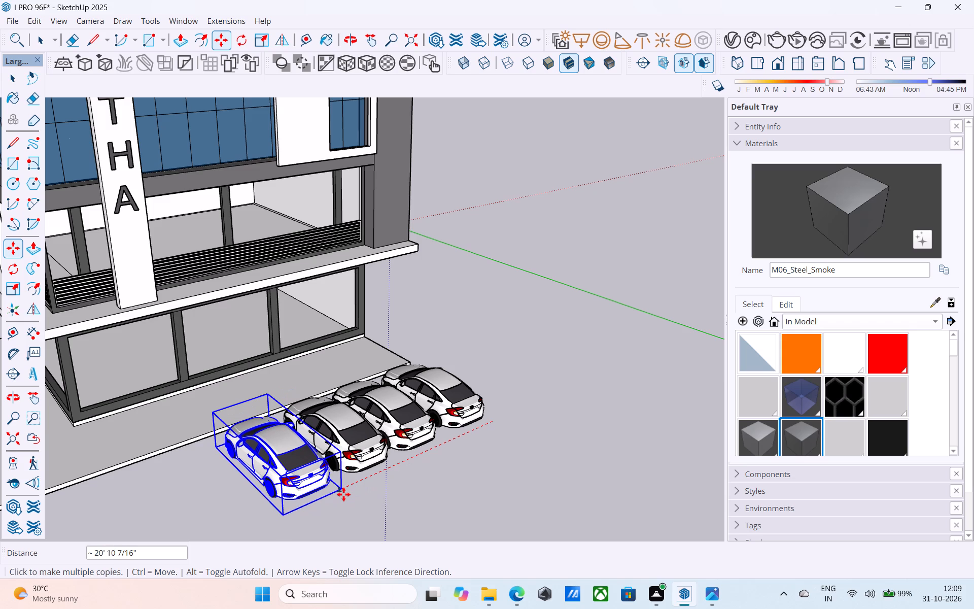
pyautogui.click(344, 492)
pyautogui.scroll(-10, 402, 446)
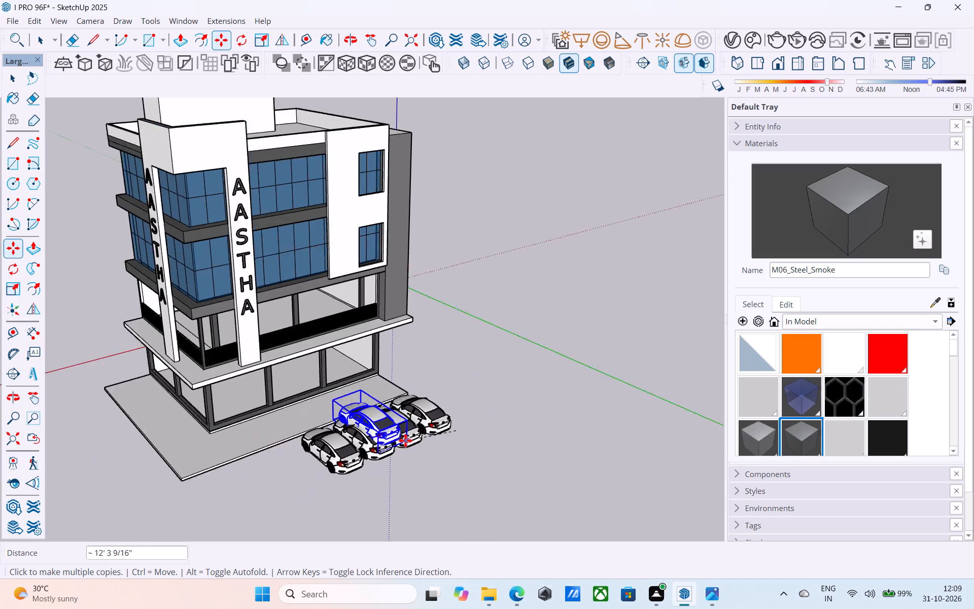
pyautogui.scroll(-1, 405, 441)
pyautogui.press('space')
pyautogui.moveTo(318, 488); pyautogui.dragTo(373, 505, button='middle')
pyautogui.click(483, 414)
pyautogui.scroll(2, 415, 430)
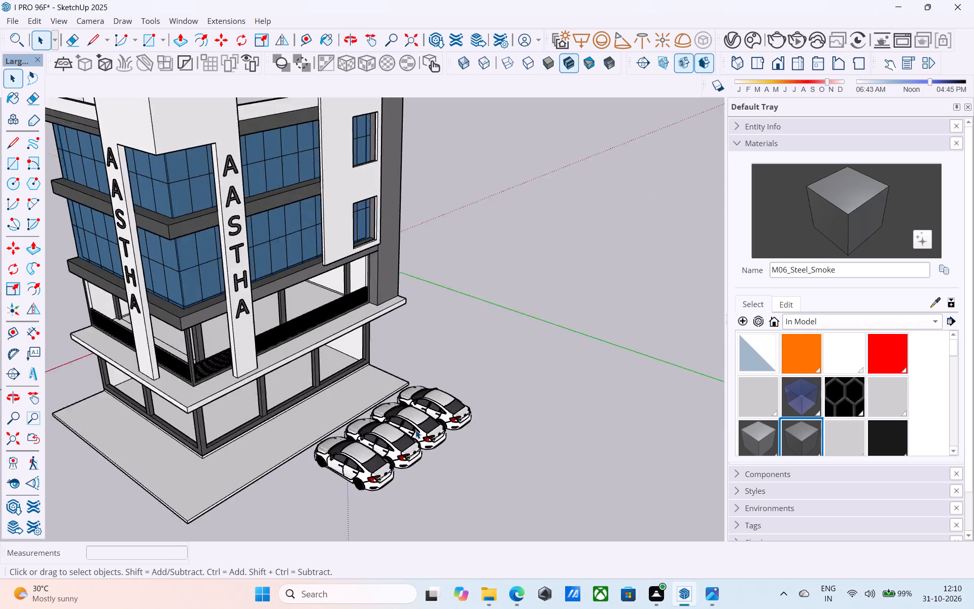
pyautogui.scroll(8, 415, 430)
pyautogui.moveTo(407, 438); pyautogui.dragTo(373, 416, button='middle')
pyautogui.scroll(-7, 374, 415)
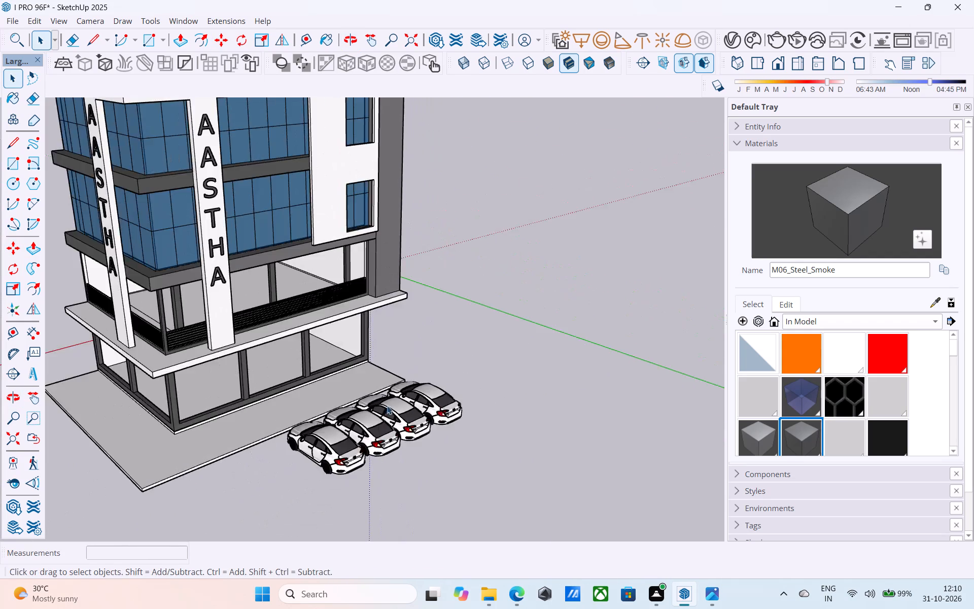
# Save the model with the row of four parked cars beside the plinth.
pyautogui.scroll(-3, 387, 405)
pyautogui.moveTo(391, 409); pyautogui.dragTo(488, 398, button='middle')
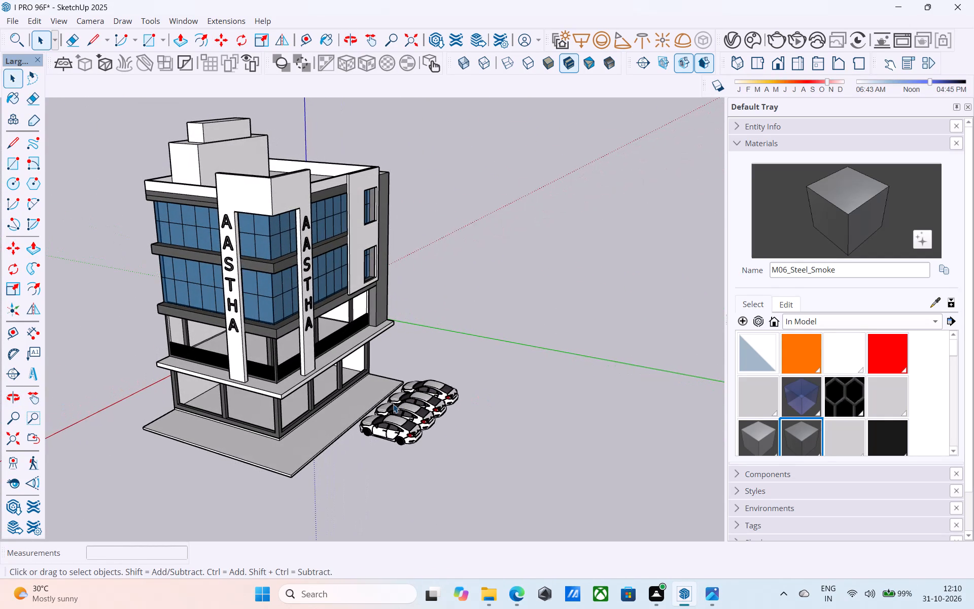
pyautogui.hotkey('ctrl', 's')
pyautogui.scroll(-5, 394, 397)
pyautogui.keyDown('shift'); pyautogui.moveTo(380, 422); pyautogui.dragTo(414, 334, button='middle'); pyautogui.keyUp('shift')
pyautogui.scroll(4, 409, 319)
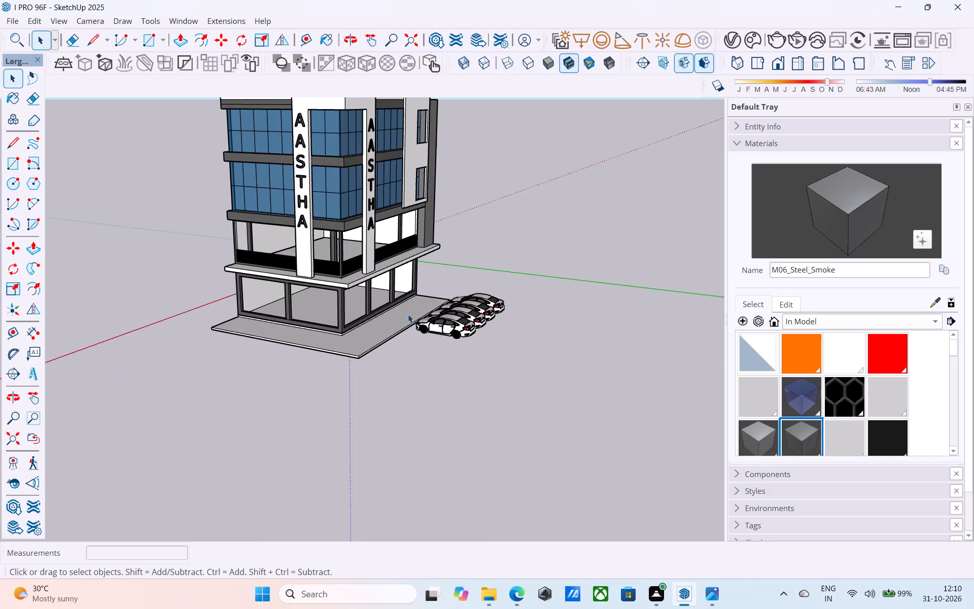
pyautogui.keyDown('shift'); pyautogui.moveTo(408, 314); pyautogui.dragTo(295, 236, button='middle'); pyautogui.keyUp('shift')
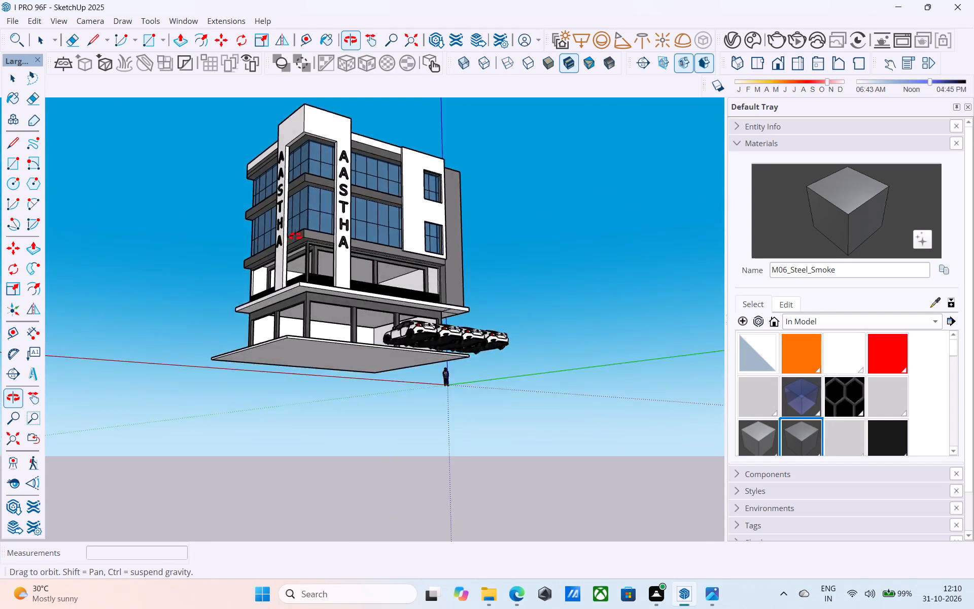
pyautogui.keyDown('shift'); pyautogui.moveTo(295, 236); pyautogui.dragTo(338, 323, button='middle'); pyautogui.keyUp('shift')
pyautogui.scroll(4, 340, 322)
pyautogui.keyDown('shift'); pyautogui.moveTo(341, 347); pyautogui.dragTo(352, 472, button='middle'); pyautogui.keyUp('shift')
pyautogui.moveTo(346, 451); pyautogui.dragTo(387, 414, button='middle')
pyautogui.hotkey('ctrl', 's')
# Render the corner view of the building and parked cars in V-Ray and examine the facade up close.
pyautogui.scroll(3, 395, 404)
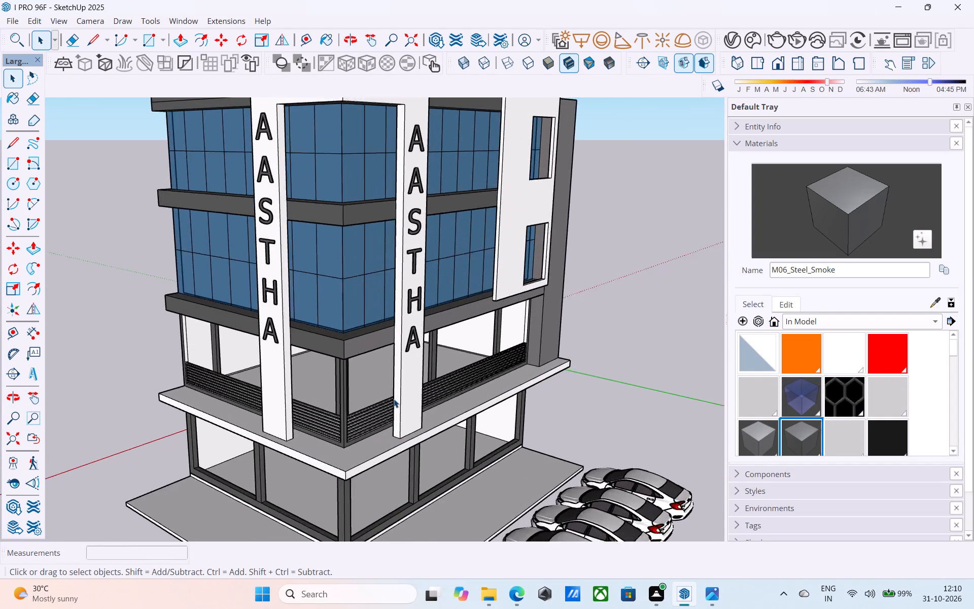
pyautogui.scroll(-3, 394, 399)
pyautogui.keyDown('shift'); pyautogui.moveTo(371, 425); pyautogui.dragTo(408, 358, button='middle'); pyautogui.keyUp('shift')
pyautogui.scroll(-4, 408, 354)
pyautogui.moveTo(407, 364); pyautogui.dragTo(366, 396, button='middle')
pyautogui.click(529, 351)
pyautogui.moveTo(525, 352); pyautogui.dragTo(537, 358, button='middle')
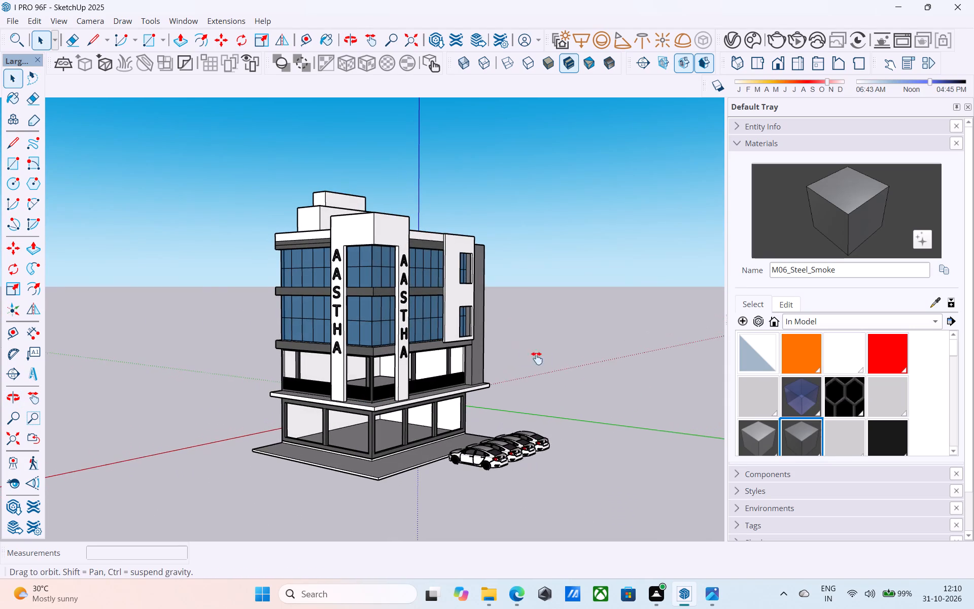
pyautogui.moveTo(537, 358); pyautogui.dragTo(516, 356, button='middle')
pyautogui.click(780, 48)
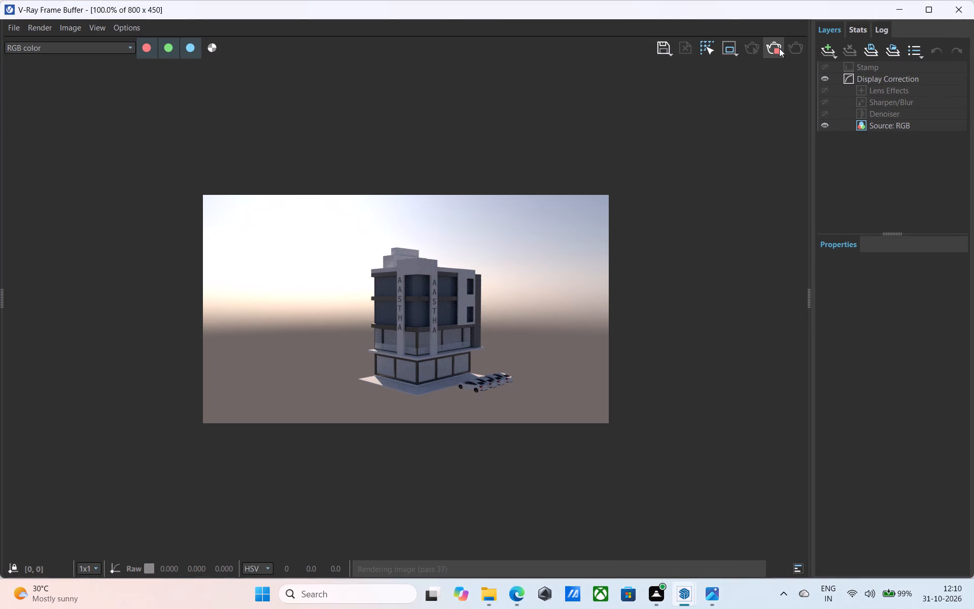
pyautogui.scroll(5, 431, 325)
pyautogui.scroll(-3, 431, 325)
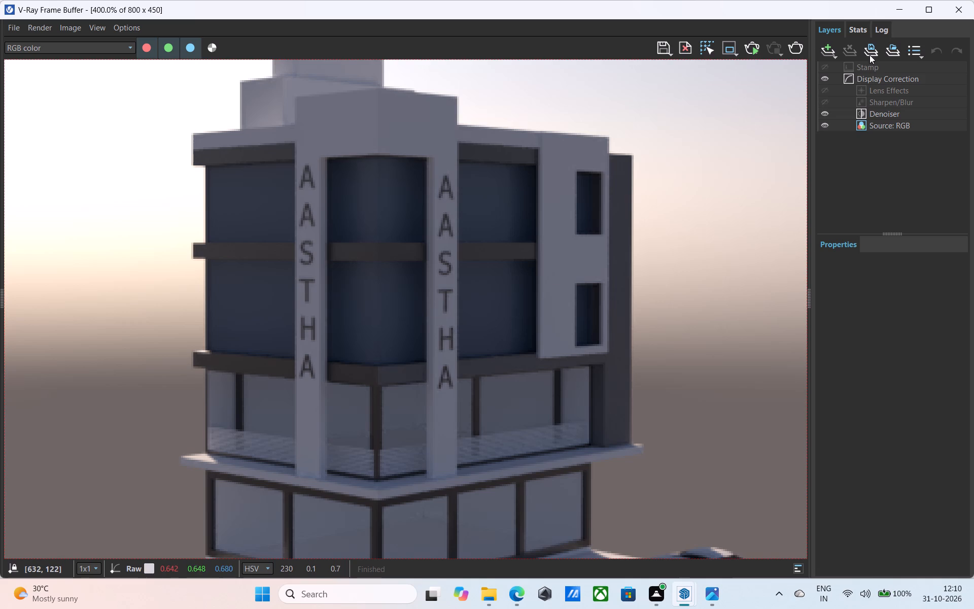
pyautogui.click(953, 14)
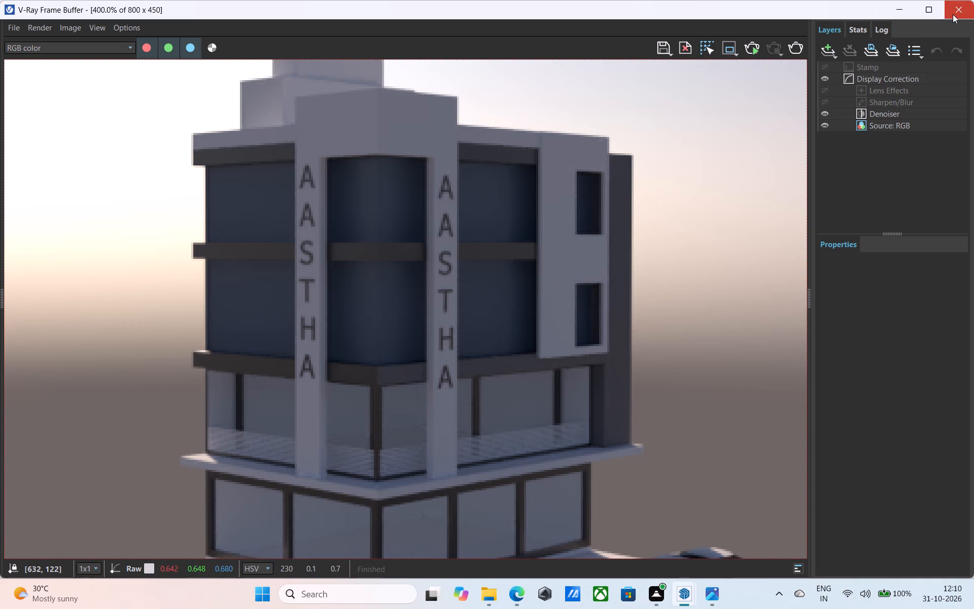
# Draw a rectangle about 23' by 11' filling the recessed frame behind the railing on the two-bay side, above the canopy.
pyautogui.scroll(-2, 503, 227)
pyautogui.moveTo(495, 232); pyautogui.dragTo(384, 245, button='middle')
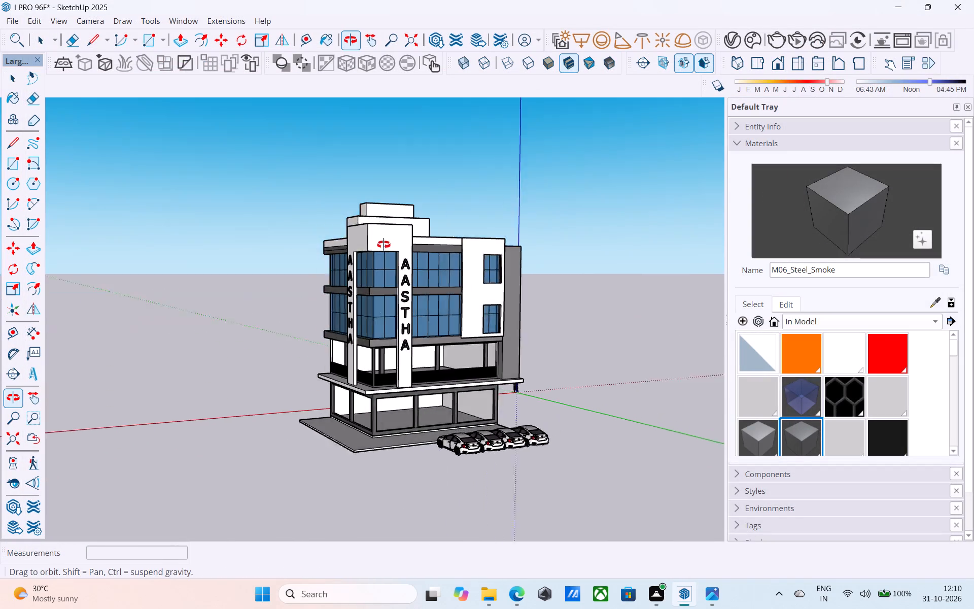
pyautogui.moveTo(384, 245); pyautogui.dragTo(334, 244, button='middle')
pyautogui.scroll(10, 381, 348)
pyautogui.moveTo(334, 367); pyautogui.dragTo(421, 324, button='middle')
pyautogui.scroll(1, 367, 338)
pyautogui.moveTo(517, 309); pyautogui.dragTo(312, 336, button='middle')
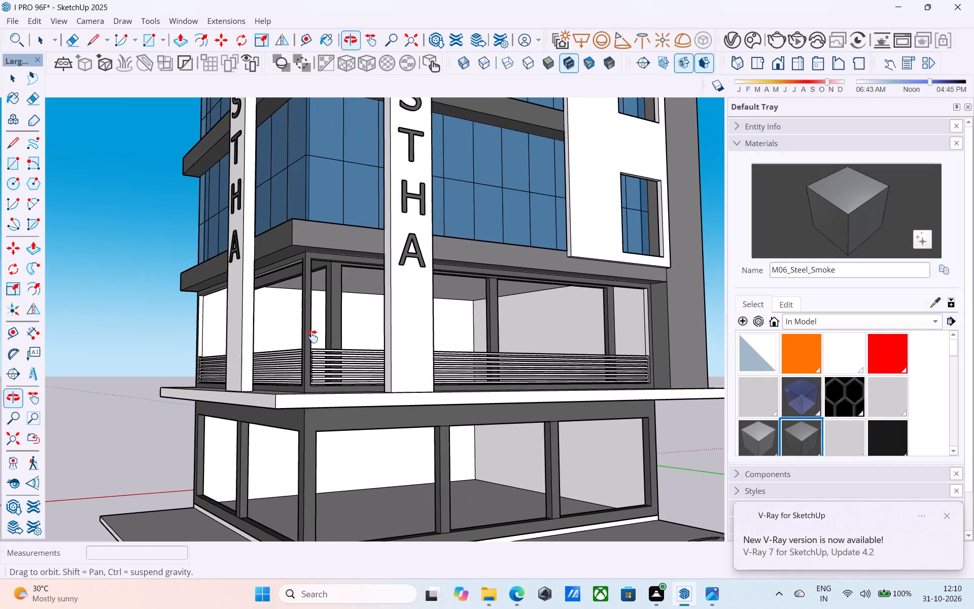
pyautogui.moveTo(312, 336); pyautogui.dragTo(263, 342, button='middle')
pyautogui.scroll(3, 248, 338)
pyautogui.scroll(2, 257, 294)
pyautogui.press('r')
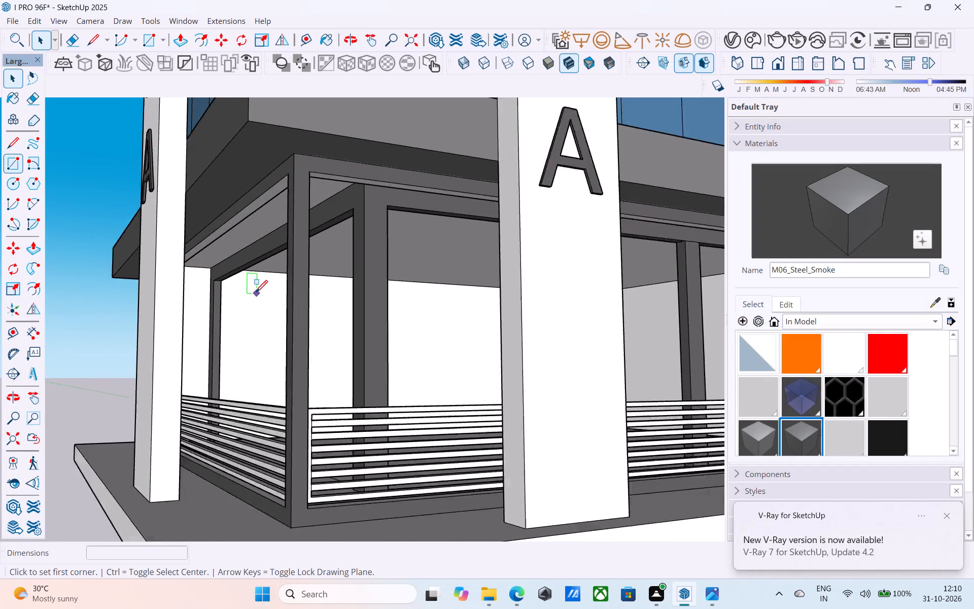
pyautogui.scroll(4, 256, 293)
pyautogui.click(207, 279)
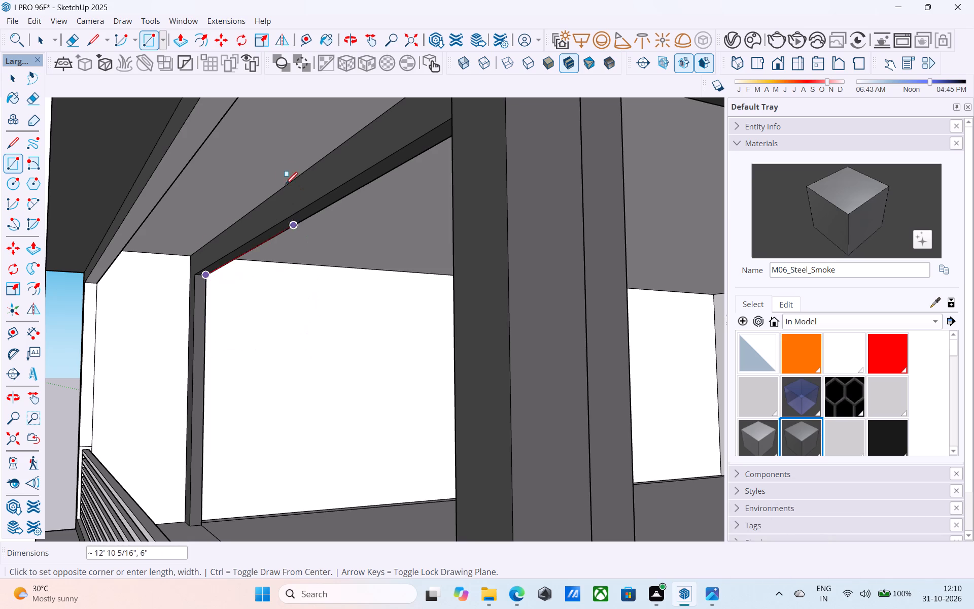
pyautogui.scroll(-5, 345, 277)
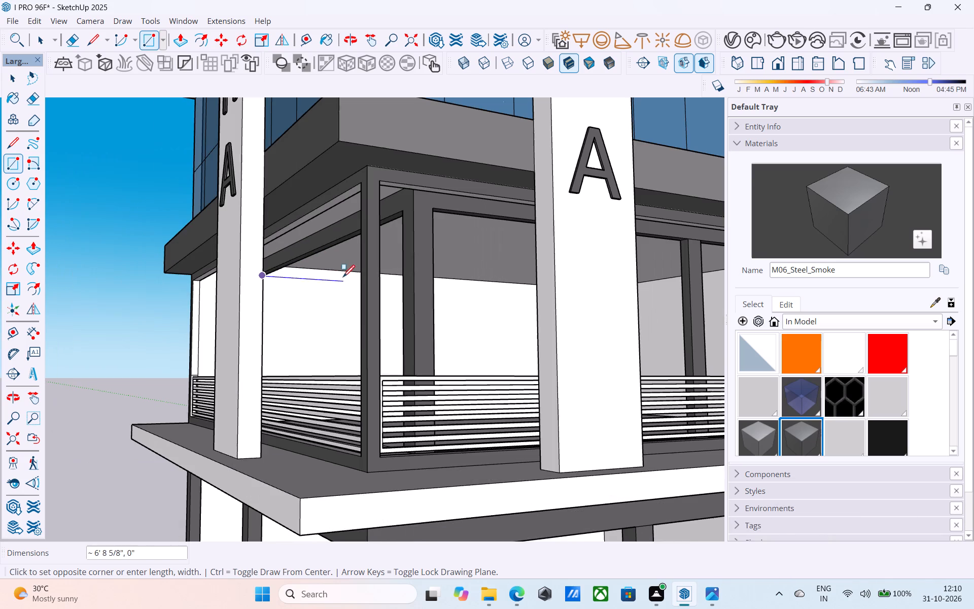
pyautogui.moveTo(335, 388); pyautogui.dragTo(633, 426, button='middle')
pyautogui.keyDown('shift'); pyautogui.moveTo(256, 396); pyautogui.dragTo(448, 391, button='middle'); pyautogui.keyUp('shift')
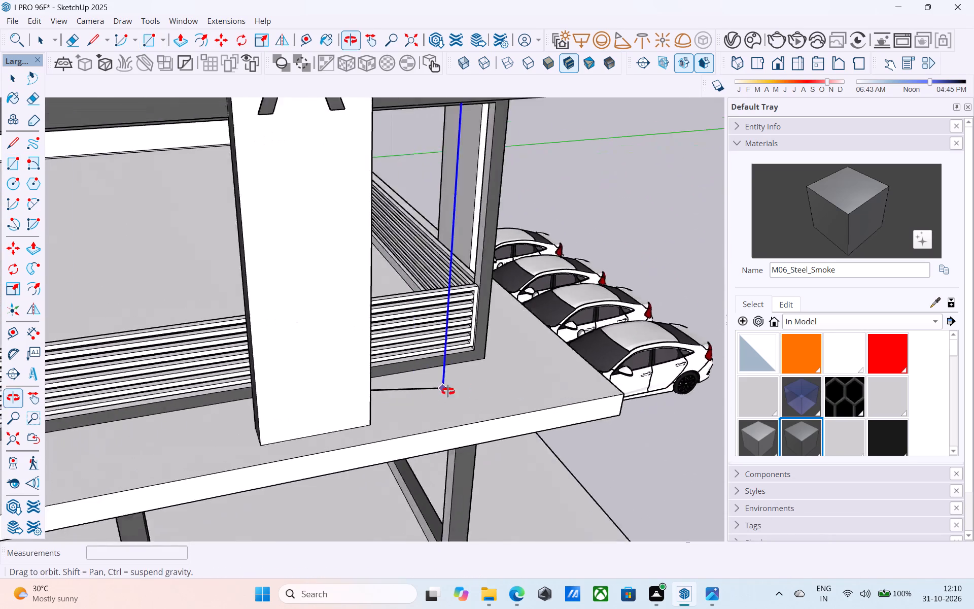
pyautogui.keyDown('shift'); pyautogui.moveTo(448, 391); pyautogui.dragTo(558, 409, button='middle'); pyautogui.keyUp('shift')
pyautogui.scroll(11, 457, 349)
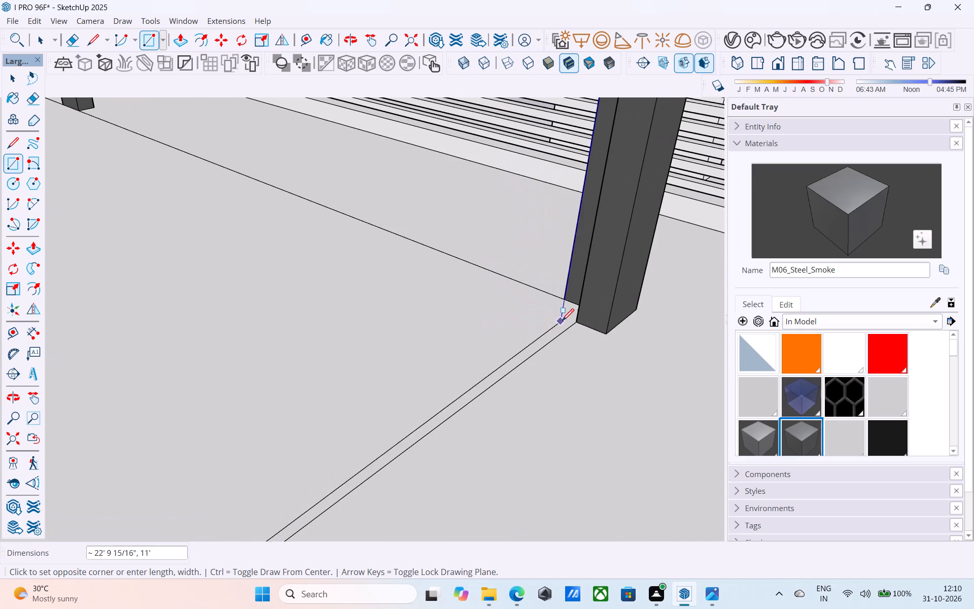
pyautogui.click(572, 322)
# Draw a rectangle filling the railing floor's opening next to the corner post on the three-bay side.
pyautogui.moveTo(569, 322); pyautogui.dragTo(151, 293, button='middle')
pyautogui.scroll(-13, 135, 290)
pyautogui.moveTo(218, 287); pyautogui.dragTo(224, 311, button='middle')
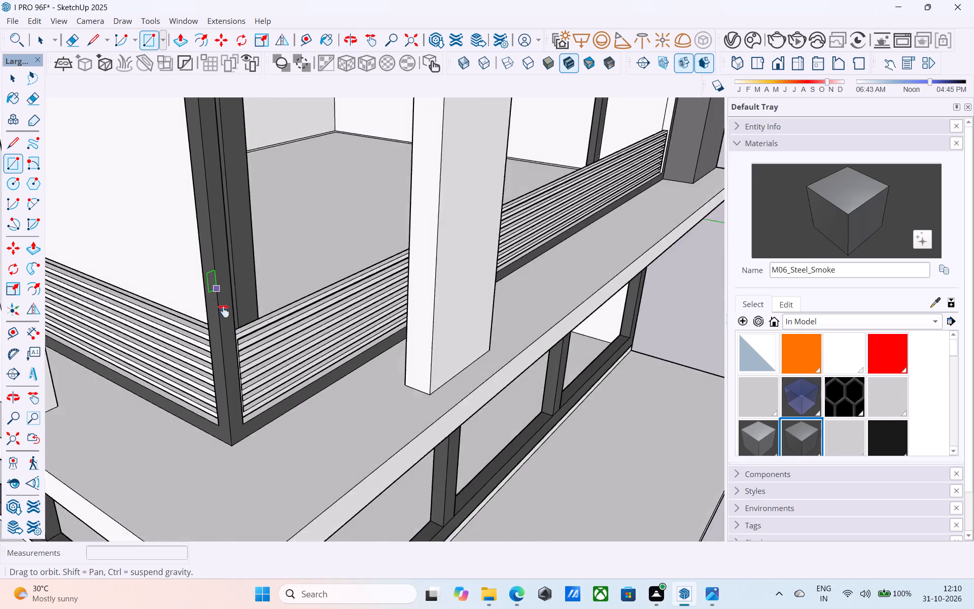
pyautogui.moveTo(224, 311); pyautogui.dragTo(0, 271, button='middle')
pyautogui.moveTo(308, 274); pyautogui.dragTo(0, 341, button='middle')
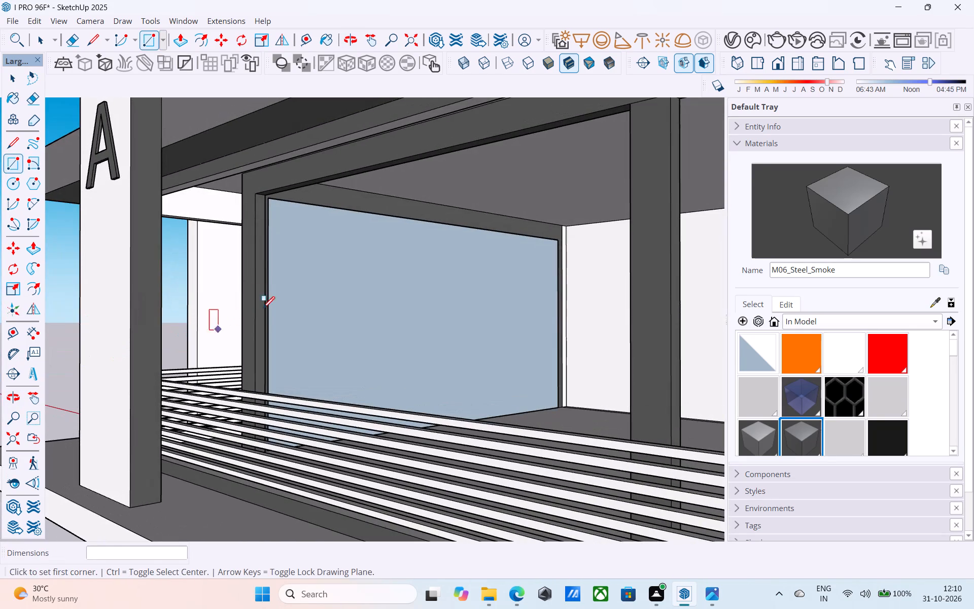
pyautogui.scroll(5, 256, 258)
pyautogui.click(273, 155)
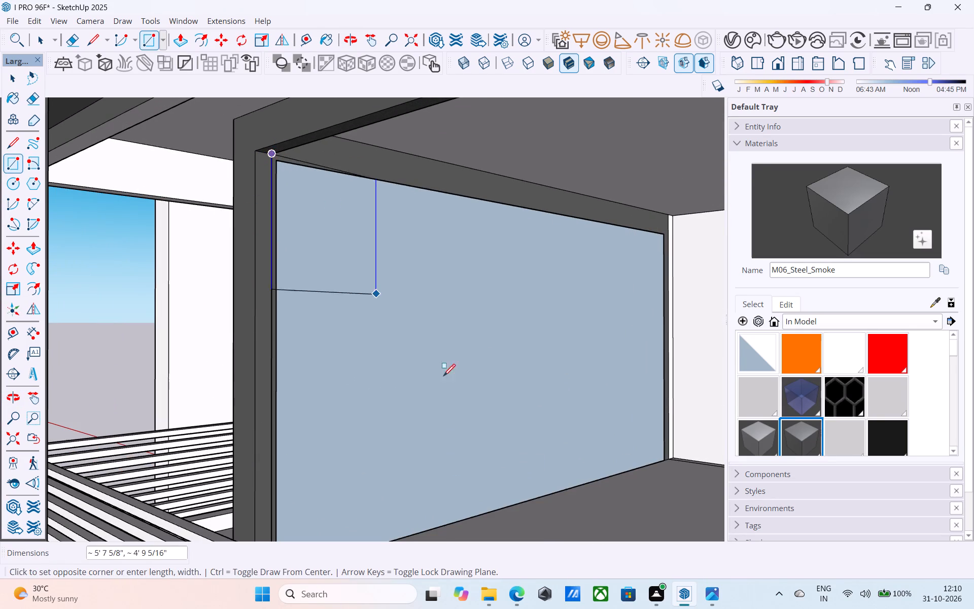
pyautogui.scroll(-5, 476, 427)
pyautogui.moveTo(482, 437); pyautogui.dragTo(881, 399, button='middle')
pyautogui.moveTo(652, 349); pyautogui.dragTo(748, 432, button='middle')
pyautogui.scroll(2, 679, 456)
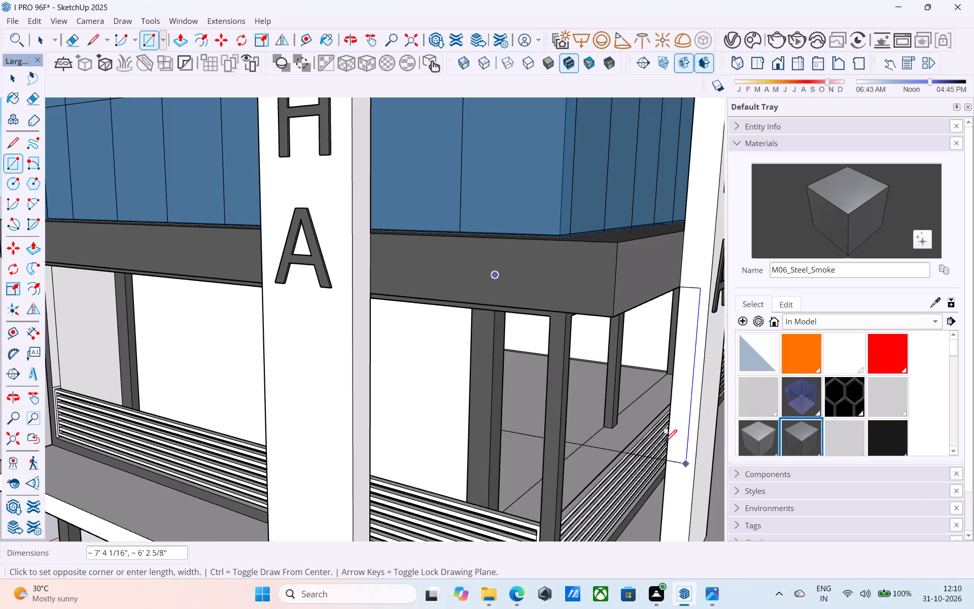
pyautogui.scroll(7, 665, 443)
pyautogui.click(567, 417)
# Draw a rectangle about 15' by 11' filling the railing floor's adjoining opening, farther from the corner on the three-bay side.
pyautogui.scroll(-3, 568, 416)
pyautogui.moveTo(565, 417); pyautogui.dragTo(465, 493, button='middle')
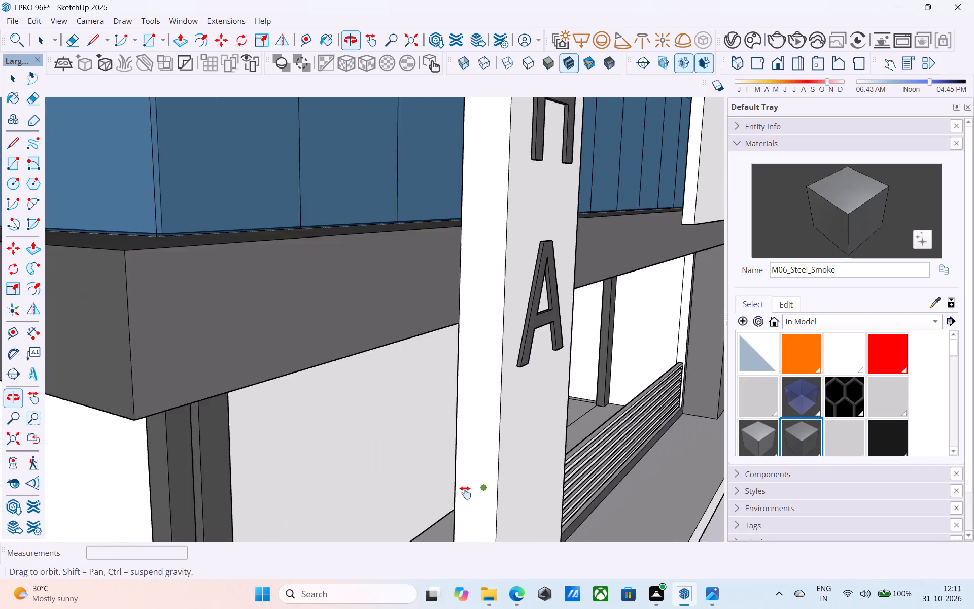
pyautogui.moveTo(465, 493); pyautogui.dragTo(195, 430, button='middle')
pyautogui.moveTo(546, 459); pyautogui.dragTo(45, 312, button='middle')
pyautogui.keyDown('shift'); pyautogui.moveTo(425, 392); pyautogui.dragTo(461, 371, button='middle'); pyautogui.keyUp('shift')
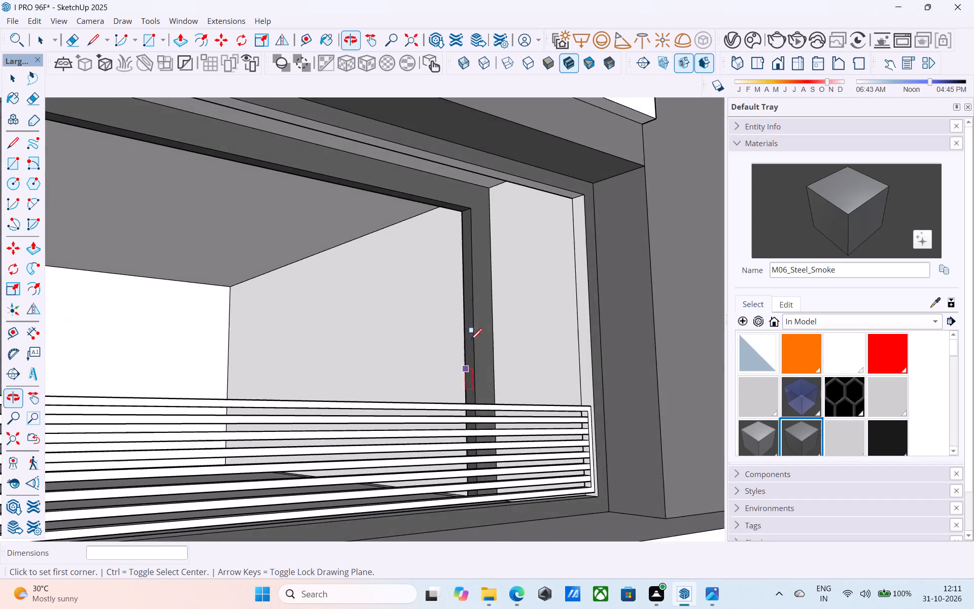
pyautogui.scroll(3, 459, 298)
pyautogui.click(466, 198)
pyautogui.scroll(-10, 466, 217)
pyautogui.moveTo(347, 361); pyautogui.dragTo(279, 398, button='middle')
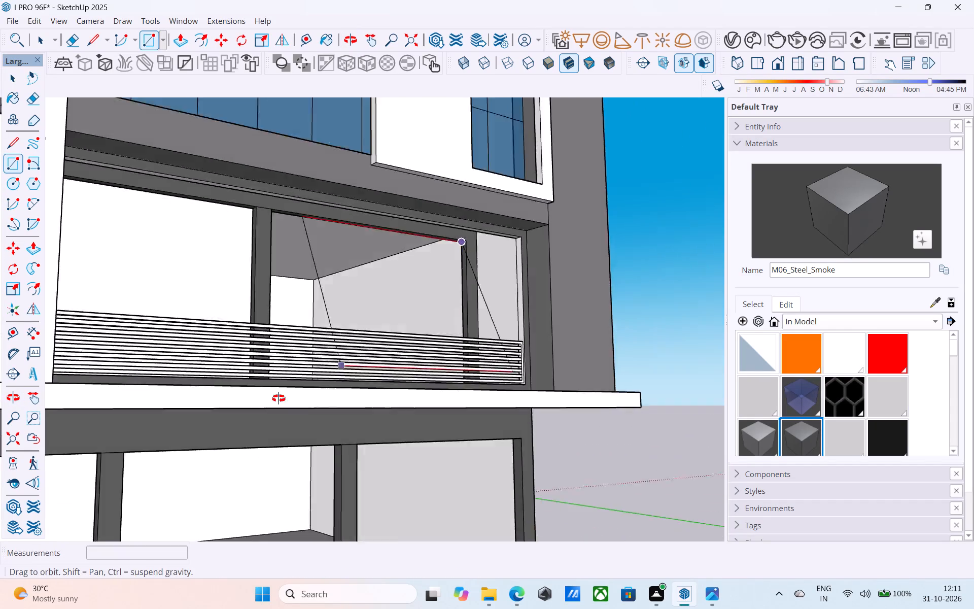
pyautogui.moveTo(279, 398); pyautogui.dragTo(58, 498, button='middle')
pyautogui.scroll(5, 210, 390)
pyautogui.moveTo(271, 363); pyautogui.dragTo(215, 437, button='middle')
pyautogui.scroll(5, 252, 422)
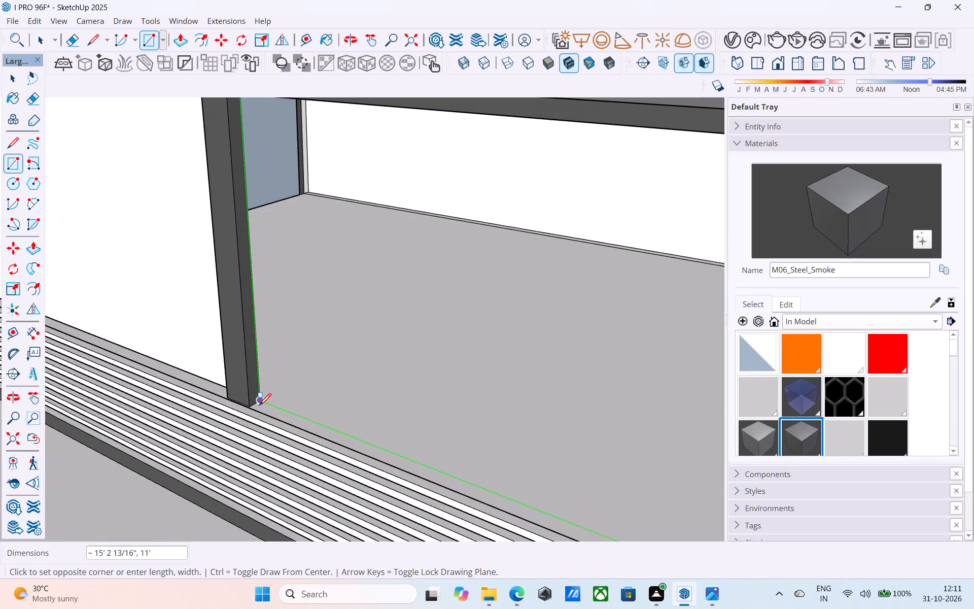
pyautogui.click(258, 404)
# Paint the three new panes on the railing floor with the Glass_Basic_01 material.
pyautogui.scroll(-4, 260, 403)
pyautogui.moveTo(263, 405); pyautogui.dragTo(614, 432, button='middle')
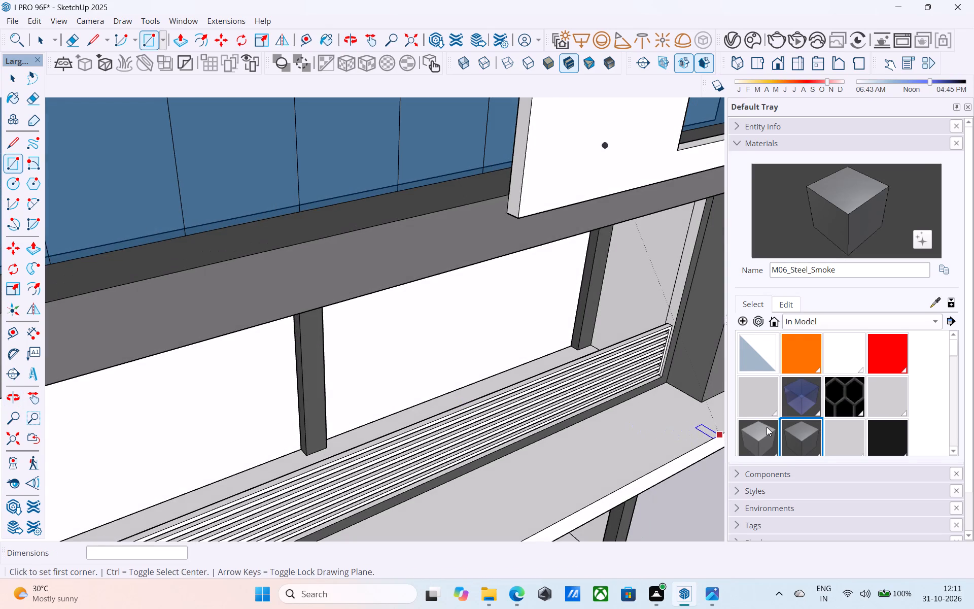
pyautogui.click(804, 392)
pyautogui.click(462, 346)
pyautogui.scroll(-1, 463, 345)
pyautogui.keyDown('shift'); pyautogui.moveTo(467, 358); pyautogui.dragTo(507, 323, button='middle'); pyautogui.keyUp('shift')
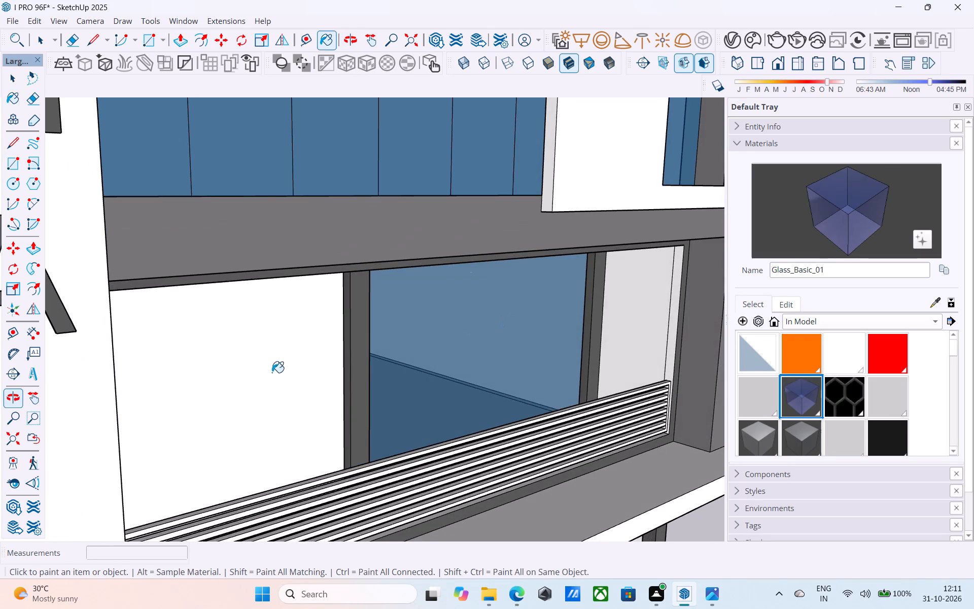
pyautogui.click(272, 373)
pyautogui.scroll(-9, 349, 370)
pyautogui.moveTo(356, 394); pyautogui.dragTo(587, 375, button='middle')
pyautogui.click(286, 383)
# Draw a rectangle about 13.5' by 10' filling the ground-floor opening farthest from the corner on the two-bay side.
pyautogui.moveTo(296, 385); pyautogui.dragTo(93, 378, button='middle')
pyautogui.scroll(-3, 162, 373)
pyautogui.moveTo(172, 376); pyautogui.dragTo(191, 346, button='middle')
pyautogui.scroll(-5, 195, 347)
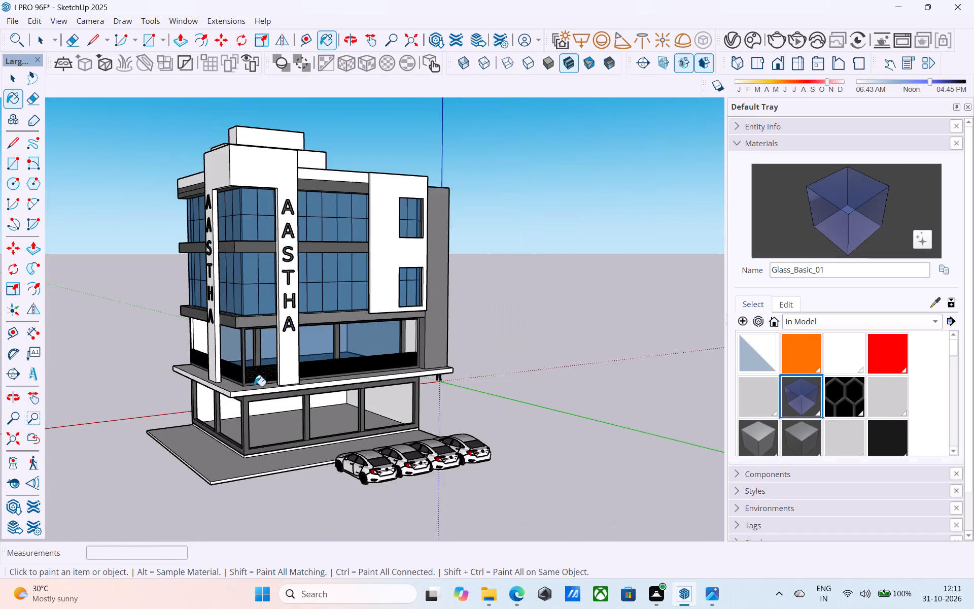
pyautogui.moveTo(254, 386); pyautogui.dragTo(260, 393, button='middle')
pyautogui.moveTo(255, 397); pyautogui.dragTo(246, 379, button='middle')
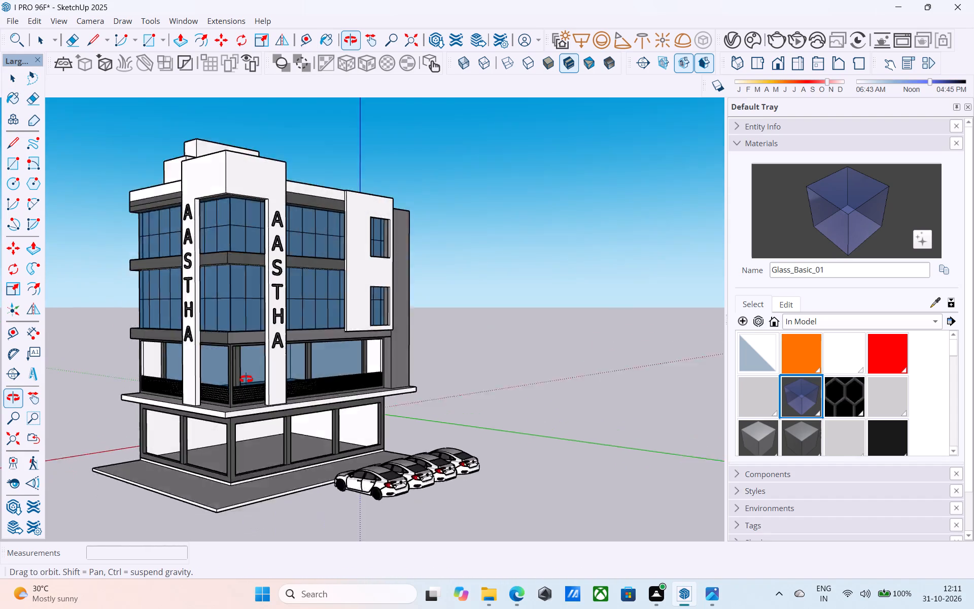
pyautogui.moveTo(246, 379); pyautogui.dragTo(245, 301, button='middle')
pyautogui.scroll(4, 242, 304)
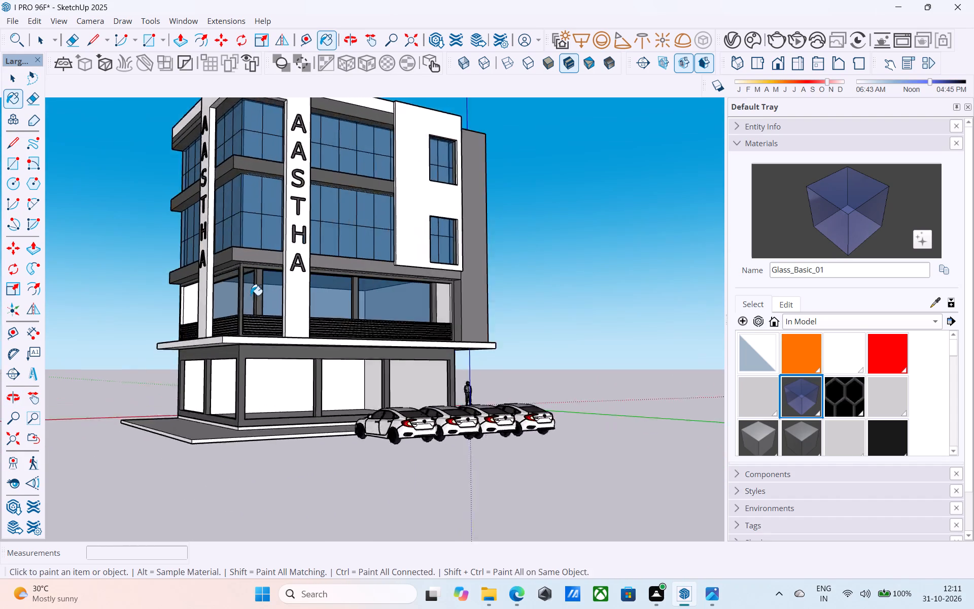
pyautogui.scroll(3, 258, 321)
pyautogui.scroll(-1, 305, 424)
pyautogui.moveTo(302, 425); pyautogui.dragTo(328, 365, button='middle')
pyautogui.scroll(3, 231, 360)
pyautogui.press('space')
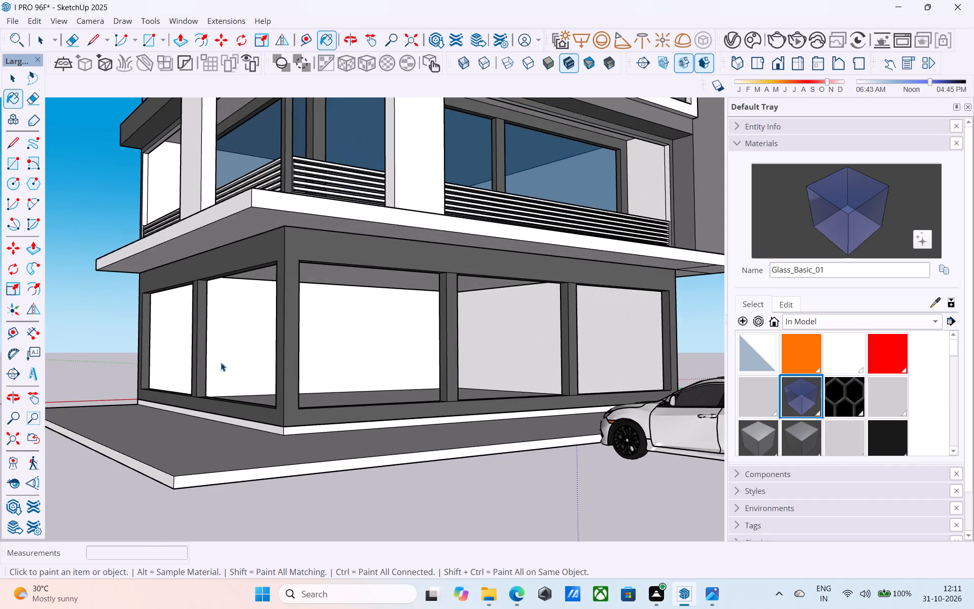
pyautogui.moveTo(220, 362); pyautogui.dragTo(202, 349, button='middle')
pyautogui.press('r')
pyautogui.scroll(10, 167, 333)
pyautogui.click(131, 246)
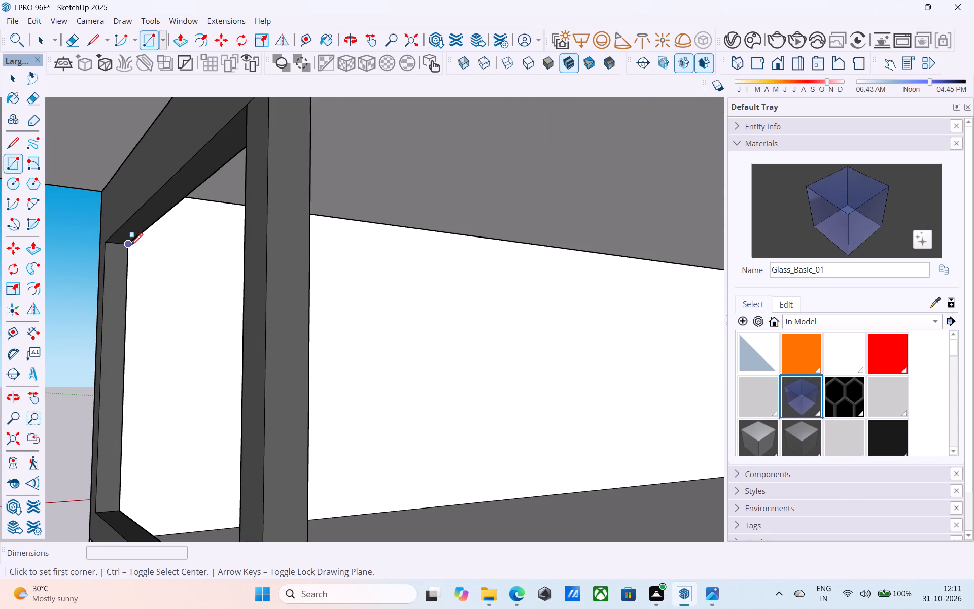
pyautogui.scroll(-8, 172, 366)
pyautogui.moveTo(218, 418); pyautogui.dragTo(591, 552, button='middle')
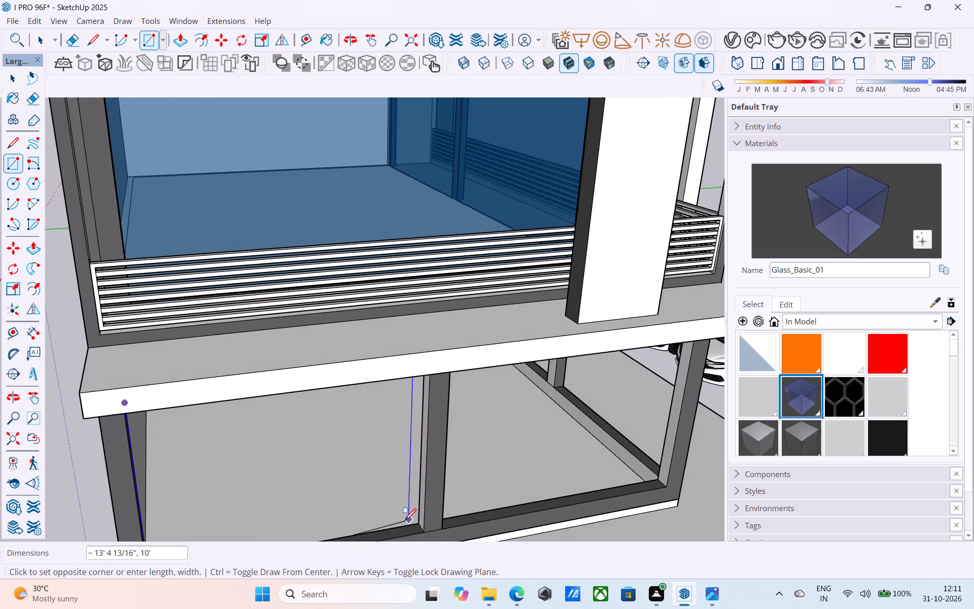
pyautogui.click(415, 522)
# Draw a rectangle filling the ground-floor opening next to the corner post on the two-bay side.
pyautogui.scroll(-5, 423, 518)
pyautogui.moveTo(462, 489); pyautogui.dragTo(493, 350, button='middle')
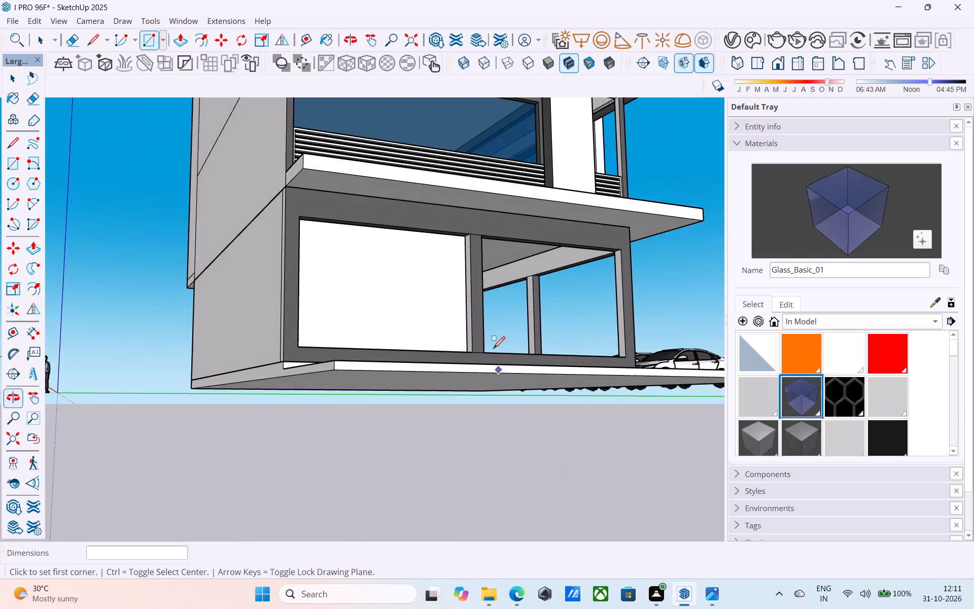
pyautogui.scroll(11, 606, 276)
pyautogui.scroll(-2, 654, 179)
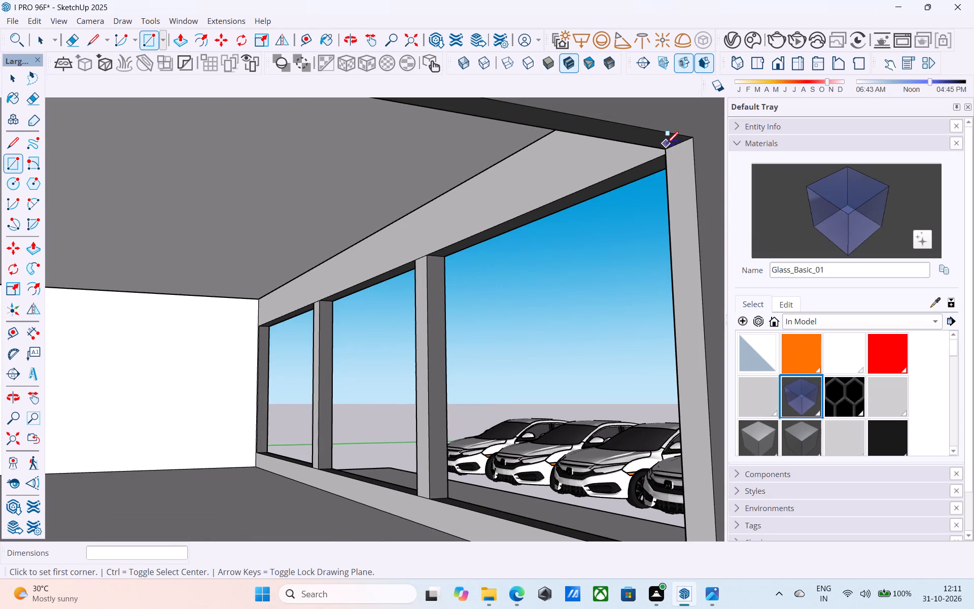
pyautogui.click(668, 148)
pyautogui.scroll(-12, 668, 150)
pyautogui.moveTo(513, 291); pyautogui.dragTo(104, 449, button='middle')
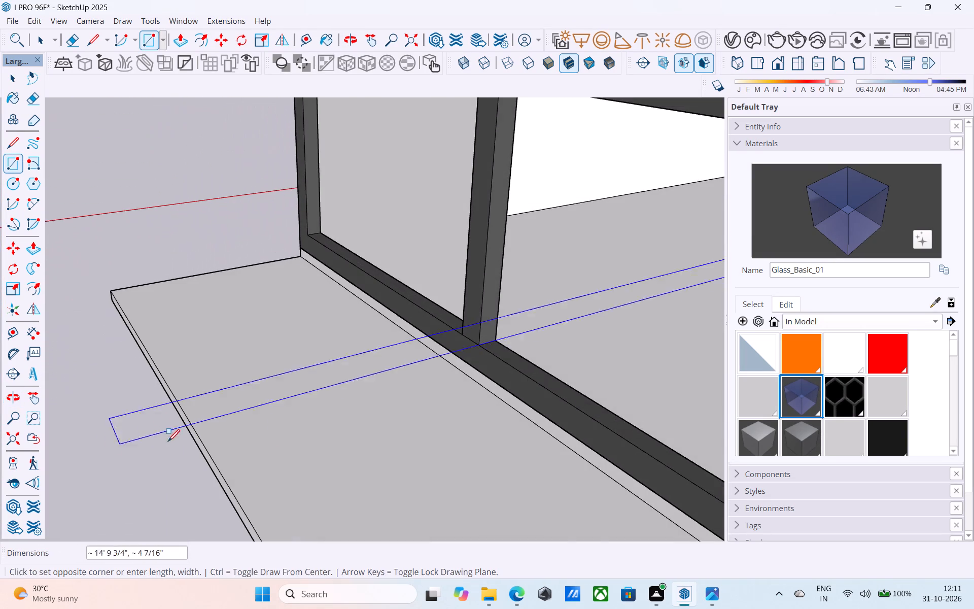
pyautogui.click(498, 338)
# Draw a rectangle filling the ground-floor opening next to the corner post on the three-bay side.
pyautogui.scroll(-11, 297, 357)
pyautogui.moveTo(461, 336); pyautogui.dragTo(546, 186, button='middle')
pyautogui.scroll(9, 518, 225)
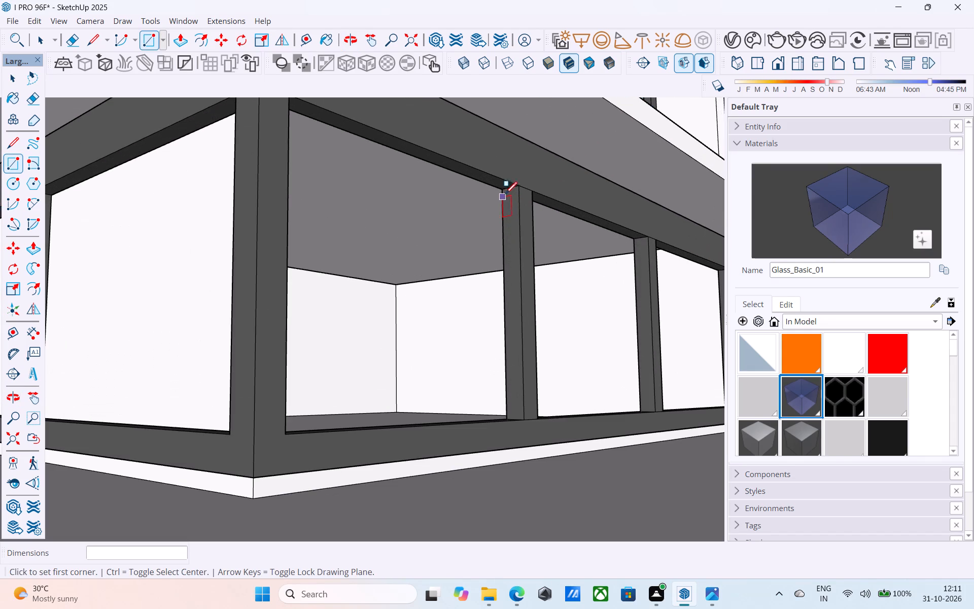
pyautogui.click(504, 191)
pyautogui.scroll(-6, 529, 297)
pyautogui.moveTo(361, 420); pyautogui.dragTo(109, 536, button='middle')
pyautogui.scroll(2, 171, 434)
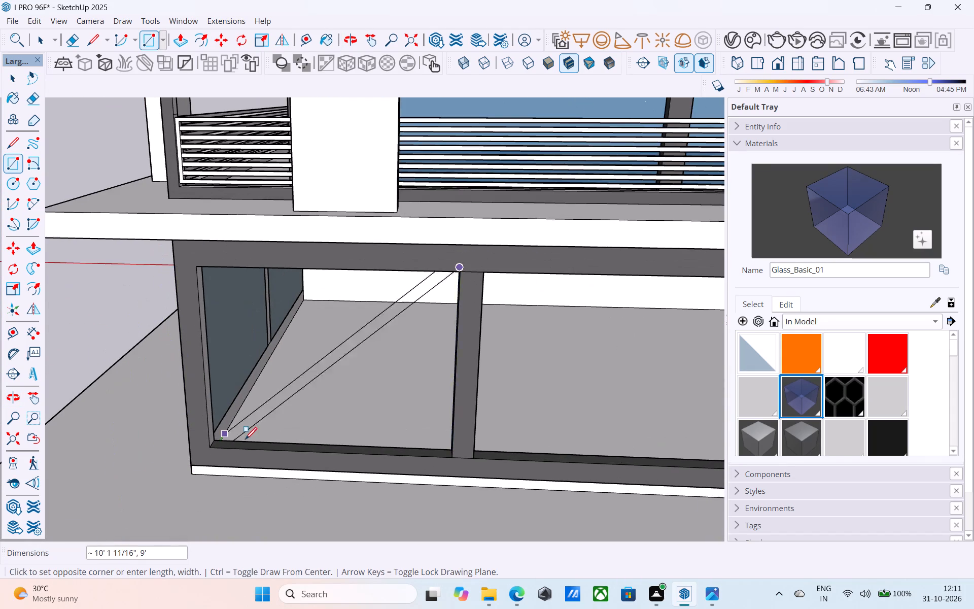
pyautogui.scroll(5, 245, 442)
pyautogui.click(192, 442)
# Draw a rectangle filling the middle ground-floor opening on the three-bay side.
pyautogui.scroll(-10, 83, 471)
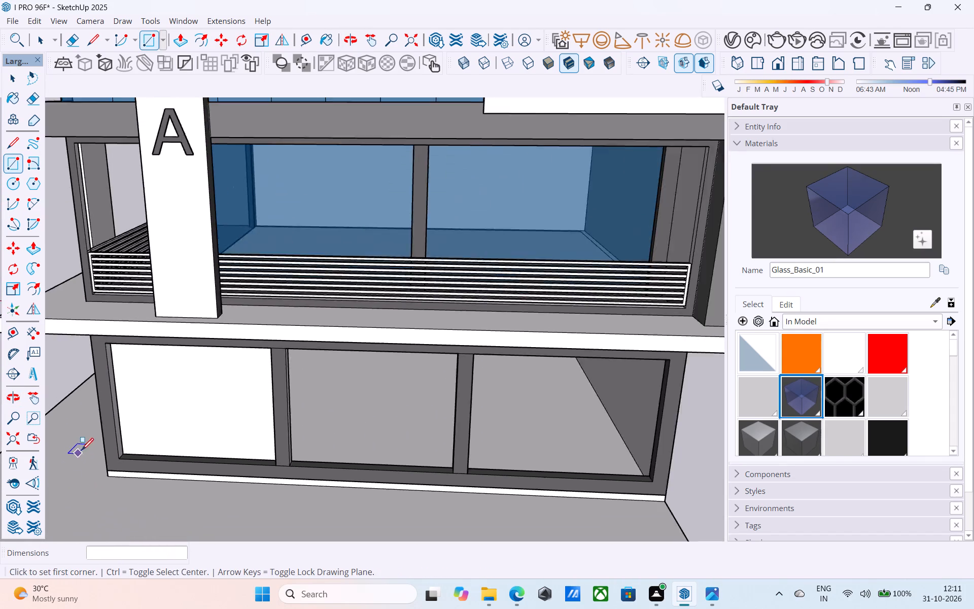
pyautogui.moveTo(83, 451); pyautogui.dragTo(338, 294, button='middle')
pyautogui.scroll(3, 399, 339)
pyautogui.scroll(6, 525, 301)
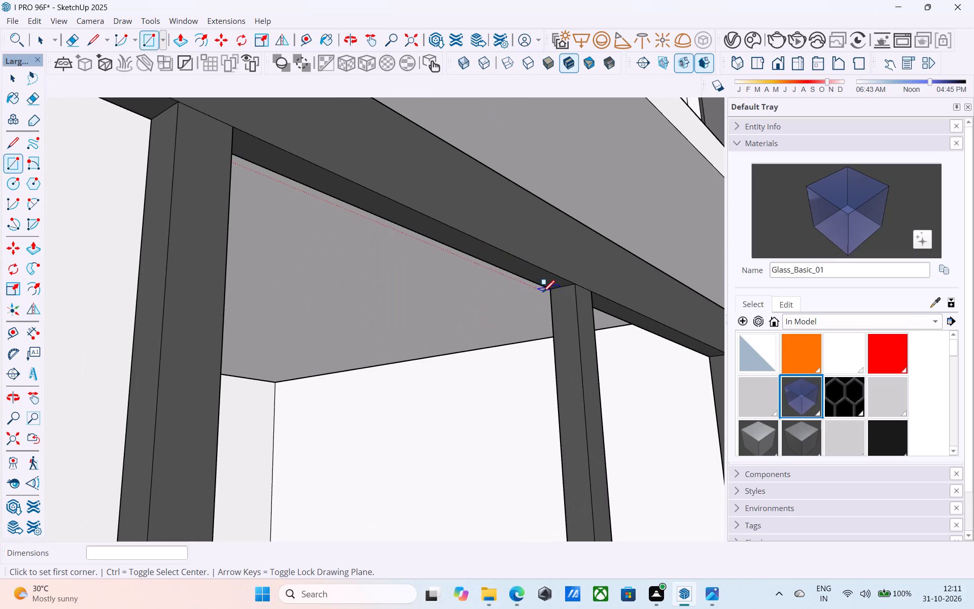
pyautogui.click(550, 291)
pyautogui.scroll(-9, 549, 291)
pyautogui.moveTo(527, 377); pyautogui.dragTo(179, 537, button='middle')
pyautogui.scroll(5, 200, 483)
pyautogui.click(205, 481)
# Draw a rectangle filling the ground-floor opening farthest from the corner on the three-bay side.
pyautogui.scroll(-4, 157, 497)
pyautogui.moveTo(156, 497); pyautogui.dragTo(488, 317, button='middle')
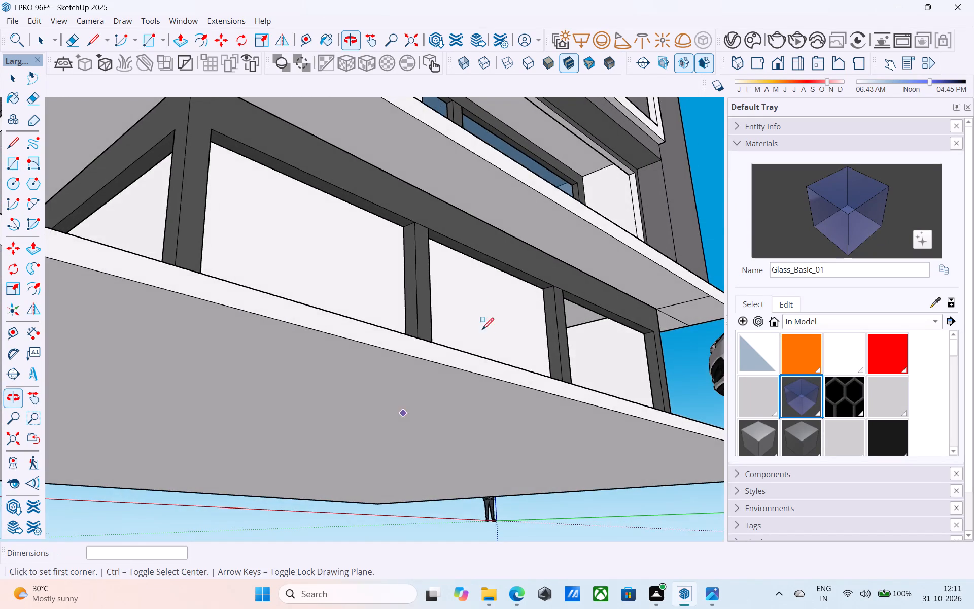
pyautogui.scroll(6, 641, 333)
pyautogui.click(645, 335)
pyautogui.scroll(-4, 633, 346)
pyautogui.moveTo(552, 416); pyautogui.dragTo(316, 525, button='middle')
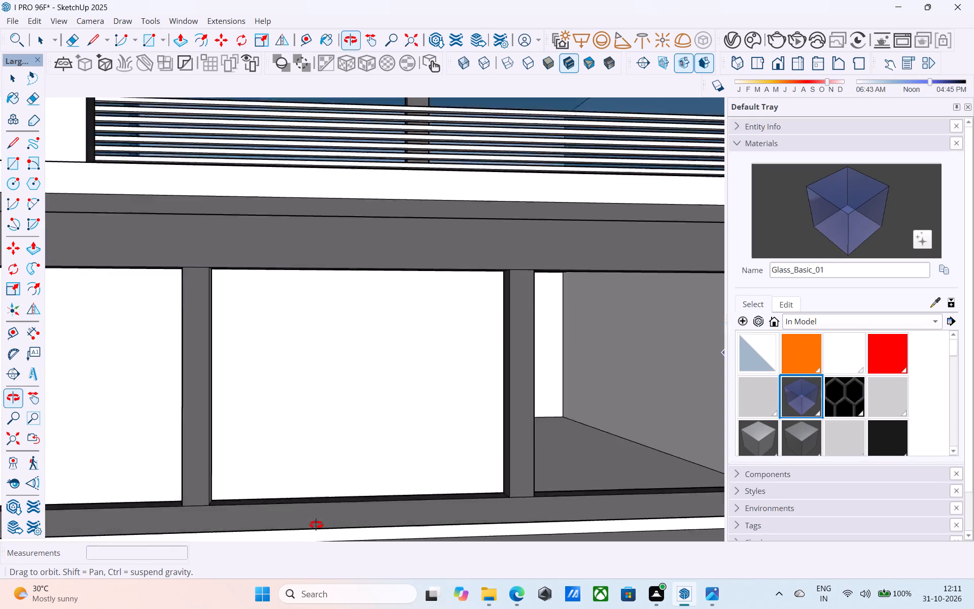
pyautogui.moveTo(316, 525); pyautogui.dragTo(202, 559, button='middle')
pyautogui.click(459, 530)
# Paint the five new ground-floor panes on both street sides with the Glass_Basic_01 material.
pyautogui.scroll(-6, 300, 442)
pyautogui.moveTo(302, 425); pyautogui.dragTo(303, 425, button='middle')
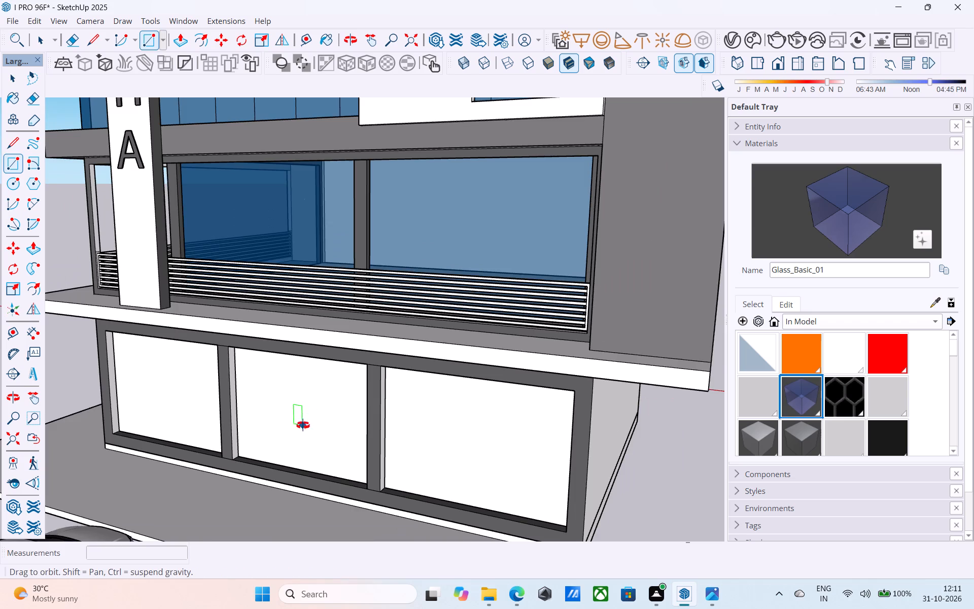
pyautogui.moveTo(303, 425); pyautogui.dragTo(380, 417, button='middle')
pyautogui.moveTo(876, 199); pyautogui.dragTo(871, 196)
pyautogui.moveTo(511, 388); pyautogui.dragTo(506, 390)
pyautogui.click(346, 404)
pyautogui.click(189, 412)
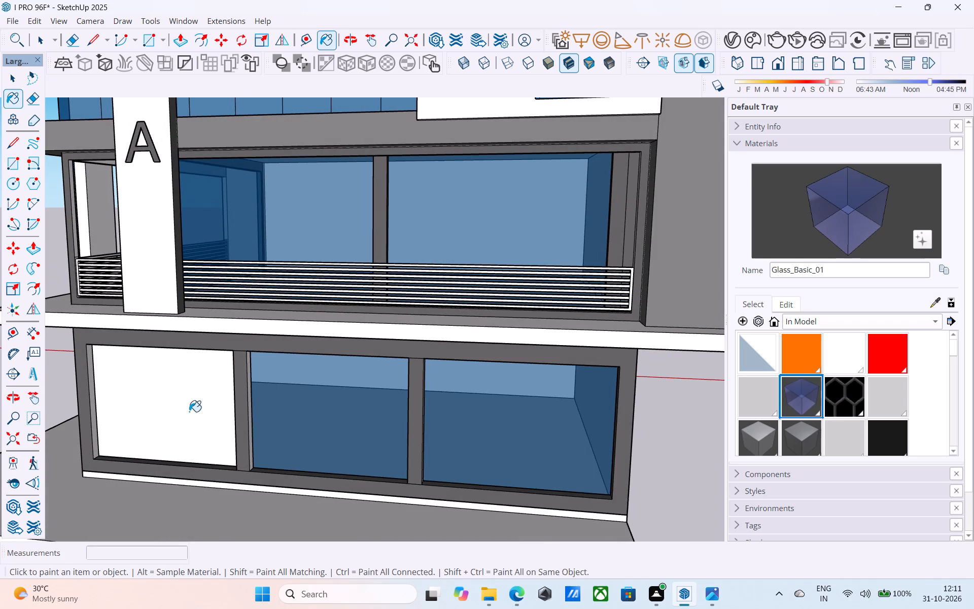
pyautogui.moveTo(188, 411); pyautogui.dragTo(543, 404, button='middle')
pyautogui.click(255, 471)
pyautogui.scroll(-5, 399, 394)
pyautogui.click(179, 413)
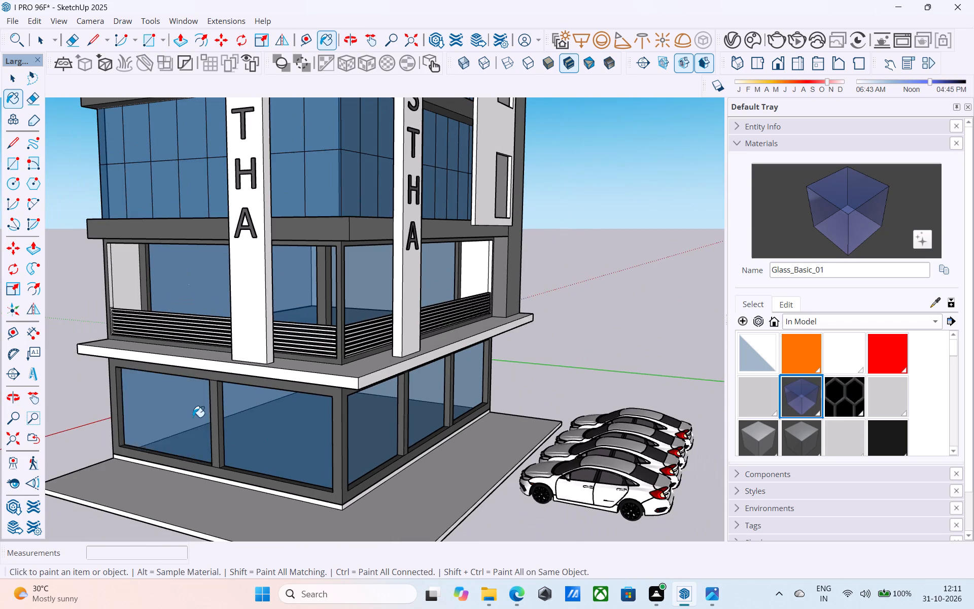
# Examine the glazed railing floor and ground floor from both street sides and the whole building from farther away.
pyautogui.scroll(-5, 194, 422)
pyautogui.moveTo(202, 429); pyautogui.dragTo(118, 419, button='middle')
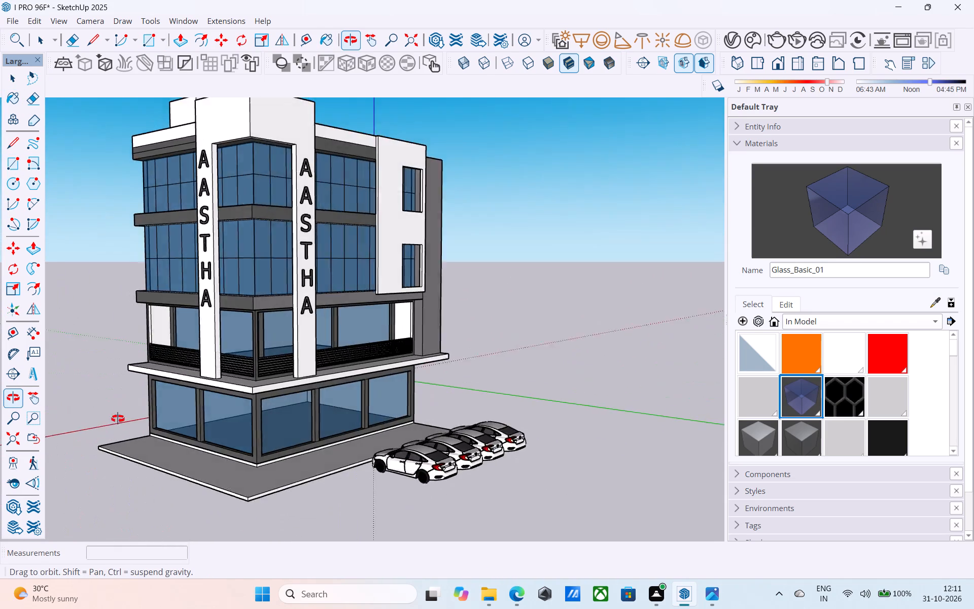
pyautogui.moveTo(118, 419); pyautogui.dragTo(80, 429, button='middle')
pyautogui.scroll(5, 134, 350)
pyautogui.moveTo(171, 346); pyautogui.dragTo(346, 322, button='middle')
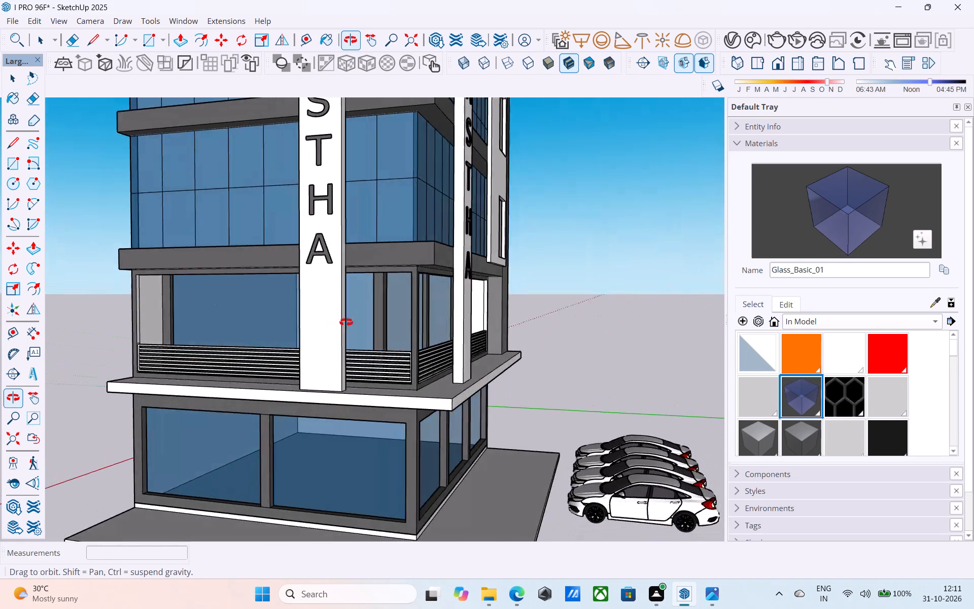
pyautogui.moveTo(346, 322); pyautogui.dragTo(281, 335, button='middle')
pyautogui.scroll(-9, 281, 335)
pyautogui.moveTo(275, 392); pyautogui.dragTo(221, 401, button='middle')
pyautogui.scroll(4, 227, 361)
pyautogui.scroll(-5, 233, 349)
pyautogui.moveTo(236, 367); pyautogui.dragTo(241, 376, button='middle')
pyautogui.press('space')
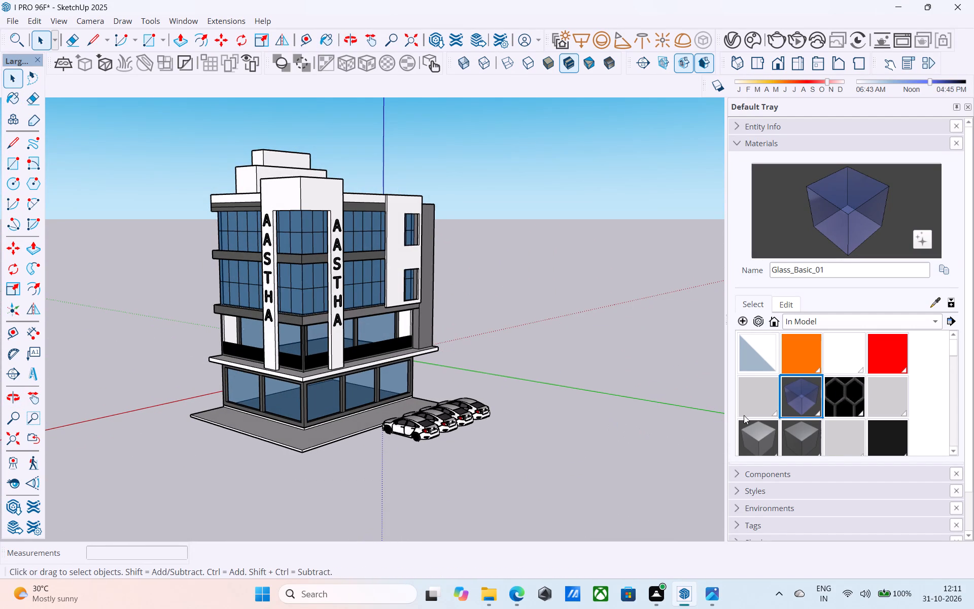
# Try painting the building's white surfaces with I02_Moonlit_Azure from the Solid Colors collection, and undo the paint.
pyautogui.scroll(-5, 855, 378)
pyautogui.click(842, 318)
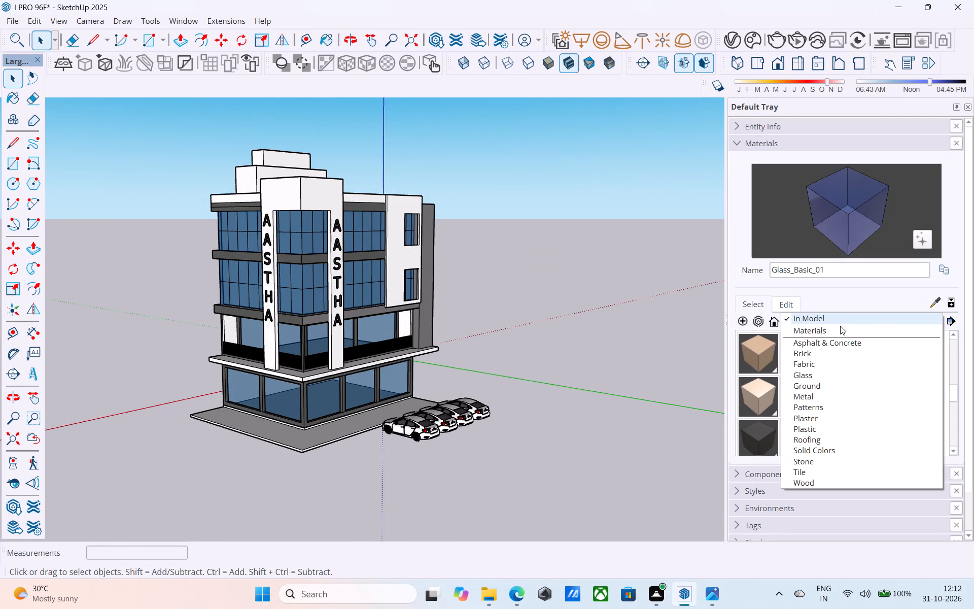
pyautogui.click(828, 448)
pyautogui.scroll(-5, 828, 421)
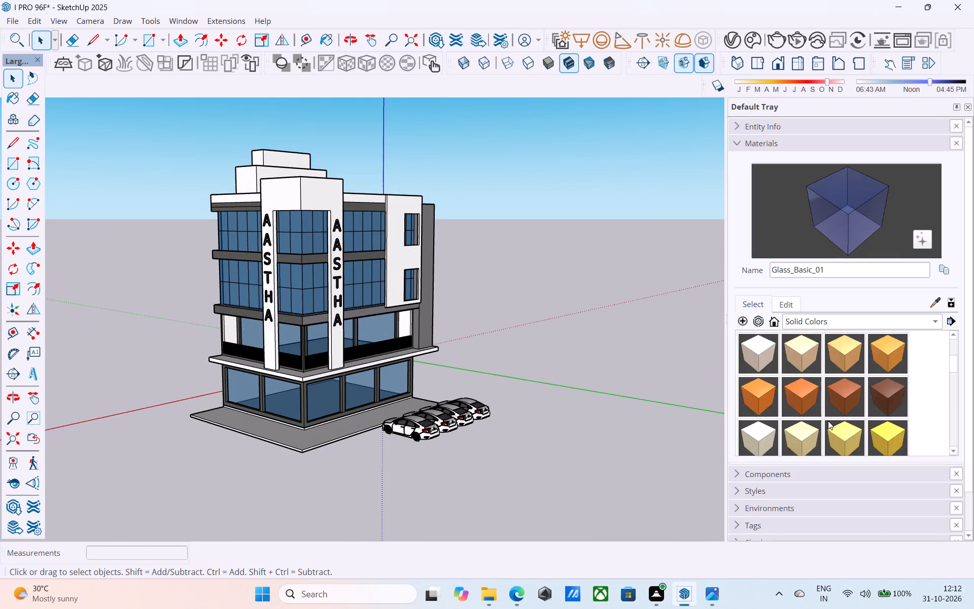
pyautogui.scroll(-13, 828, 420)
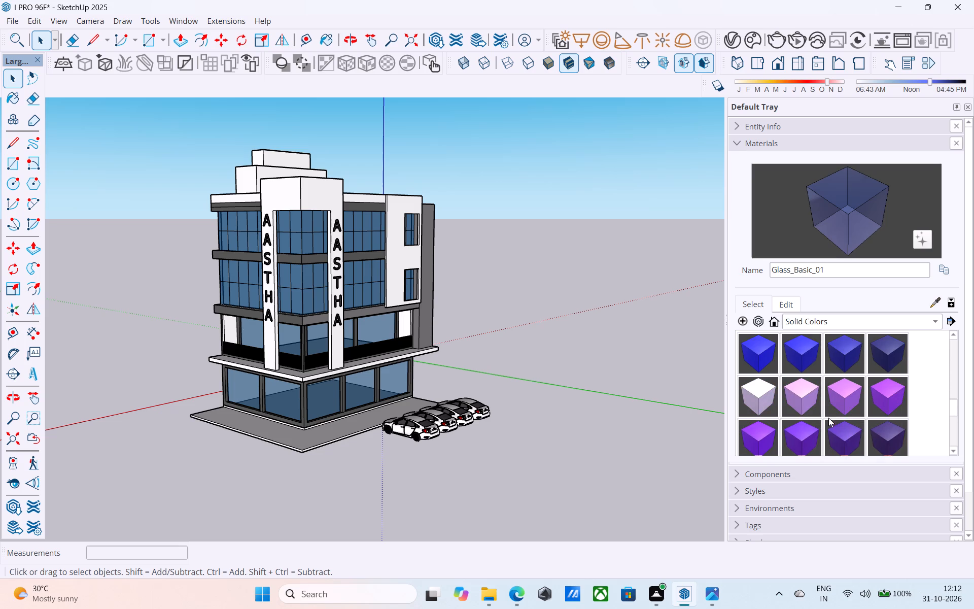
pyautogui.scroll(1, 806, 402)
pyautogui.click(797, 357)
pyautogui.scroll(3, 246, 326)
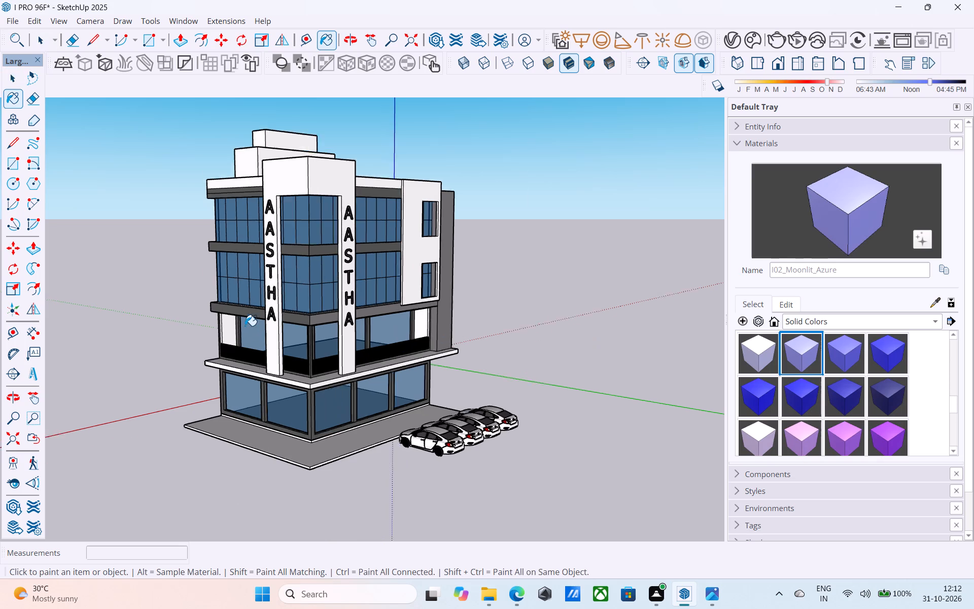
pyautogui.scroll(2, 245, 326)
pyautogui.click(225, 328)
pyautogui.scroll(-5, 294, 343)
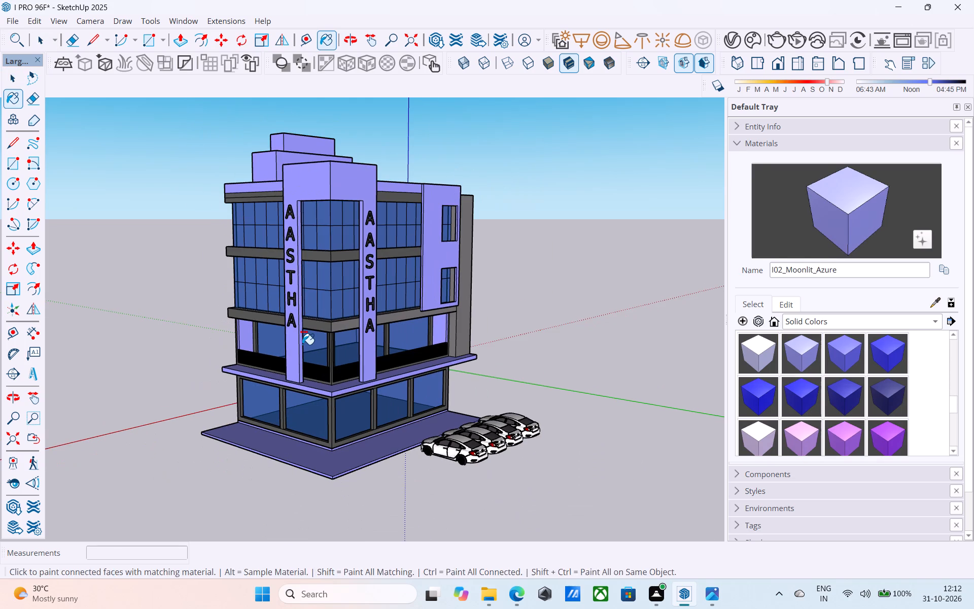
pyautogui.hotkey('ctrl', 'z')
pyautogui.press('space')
# Save the model.
pyautogui.click(519, 270)
pyautogui.moveTo(520, 270); pyautogui.dragTo(506, 278, button='middle')
pyautogui.hotkey('ctrl', 's')
# Frame the building and parked cars from the corner, and set the sun to mid-morning around midyear.
pyautogui.moveTo(506, 278); pyautogui.dragTo(494, 279, button='middle')
pyautogui.click(502, 284)
pyautogui.scroll(-5, 505, 283)
pyautogui.moveTo(505, 283); pyautogui.dragTo(497, 287, button='middle')
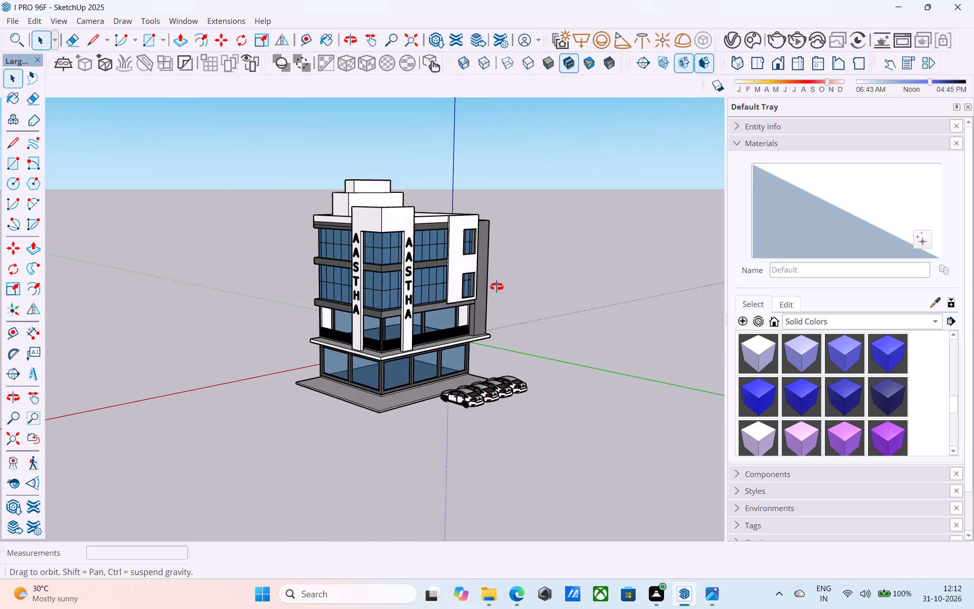
pyautogui.moveTo(497, 287); pyautogui.dragTo(503, 257, button='middle')
pyautogui.scroll(4, 372, 294)
pyautogui.moveTo(373, 294); pyautogui.dragTo(368, 295, button='middle')
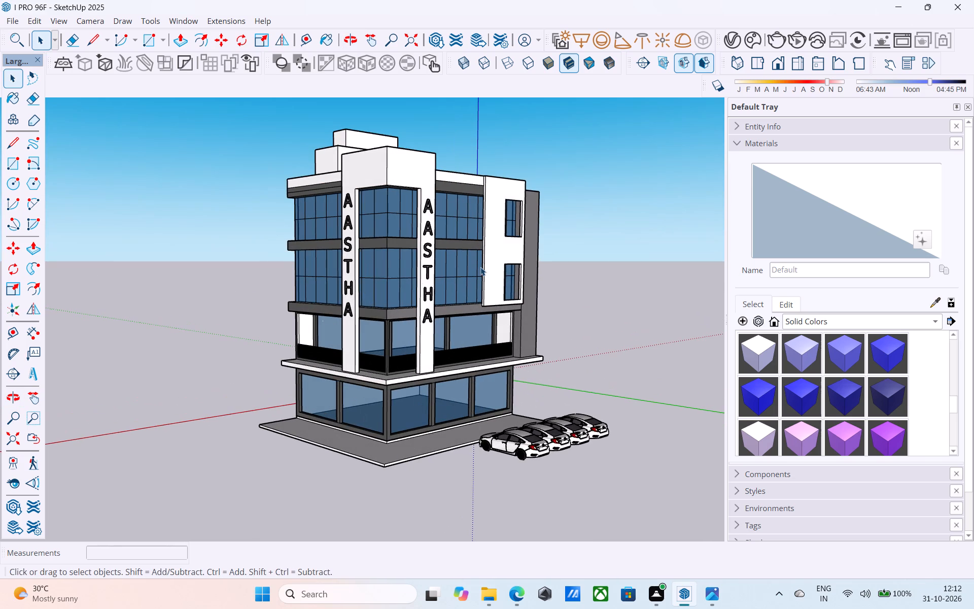
pyautogui.click(891, 79)
pyautogui.click(897, 81)
pyautogui.click(788, 82)
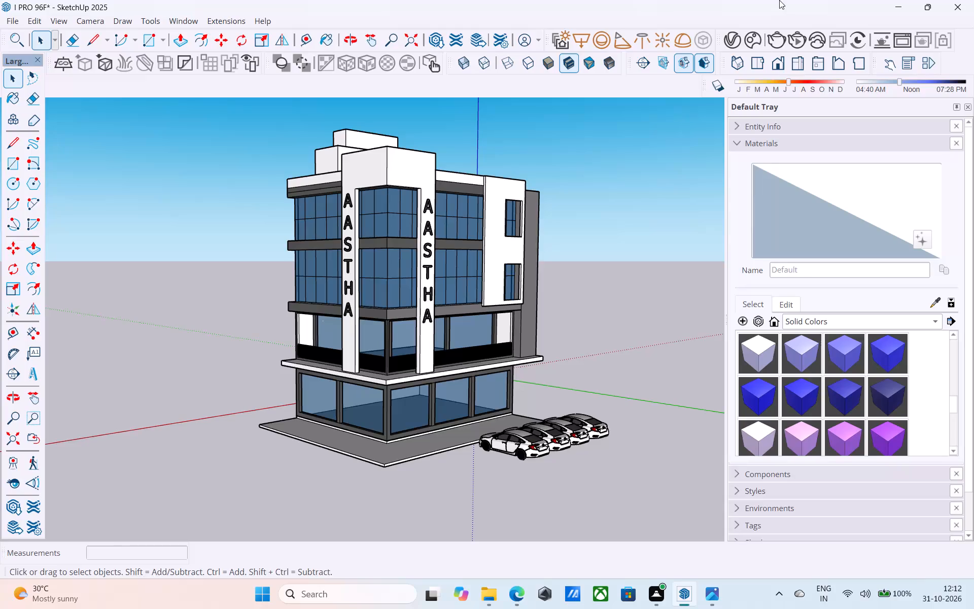
# Test-render the building in V-Ray, examine the whole image and facade close-ups, and close the frame buffer.
pyautogui.click(774, 38)
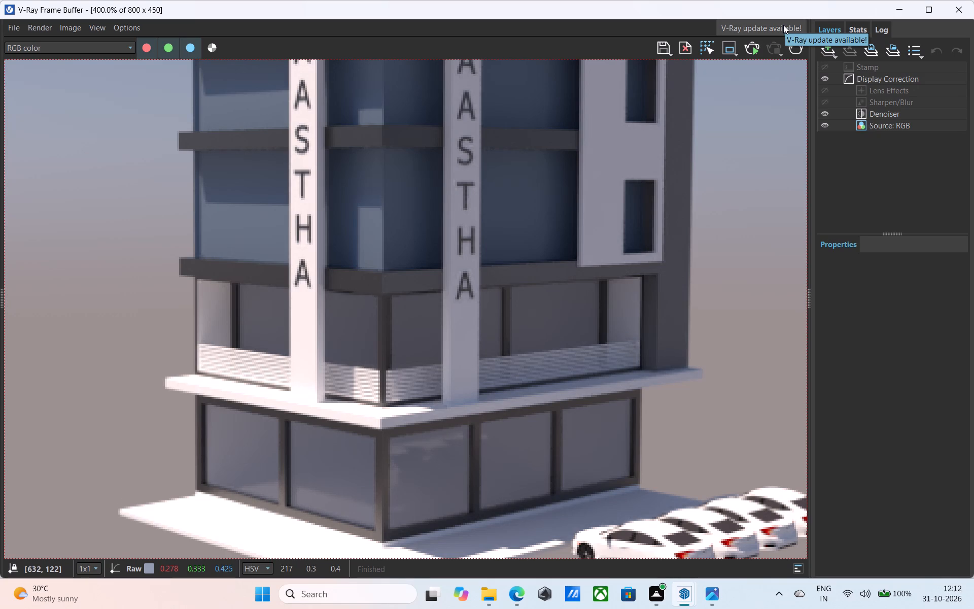
pyautogui.scroll(-1, 783, 25)
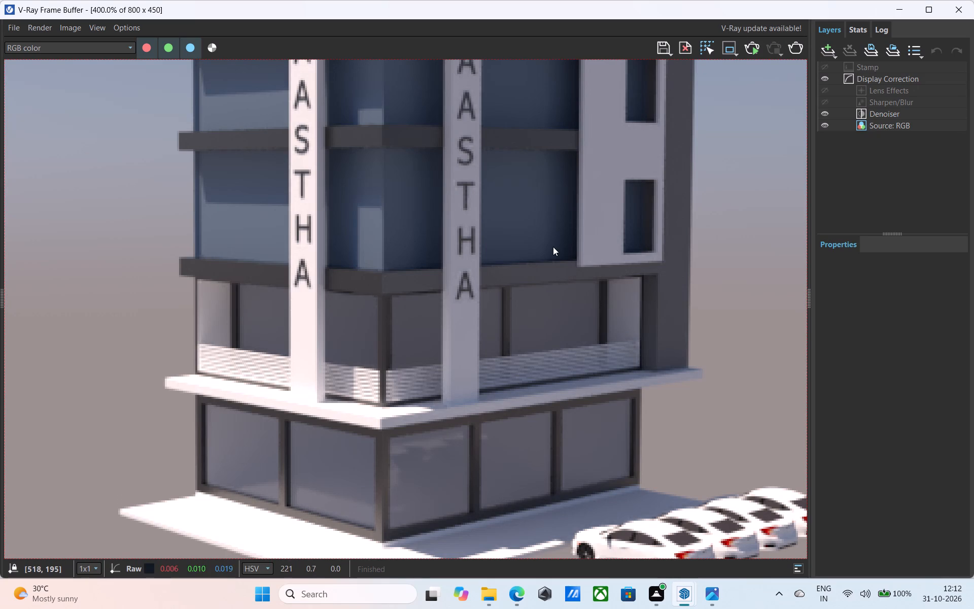
pyautogui.scroll(-1, 548, 252)
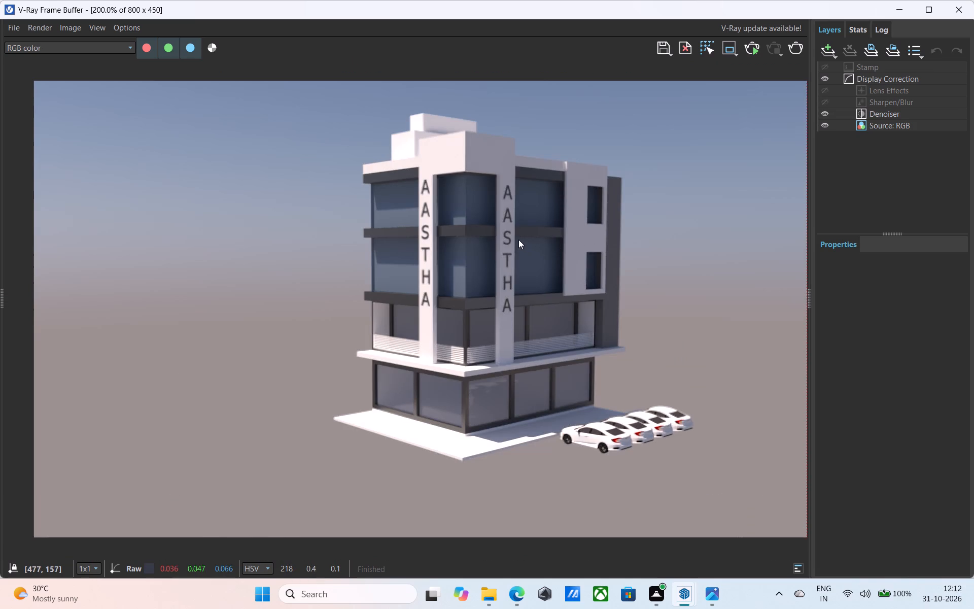
pyautogui.scroll(1, 507, 246)
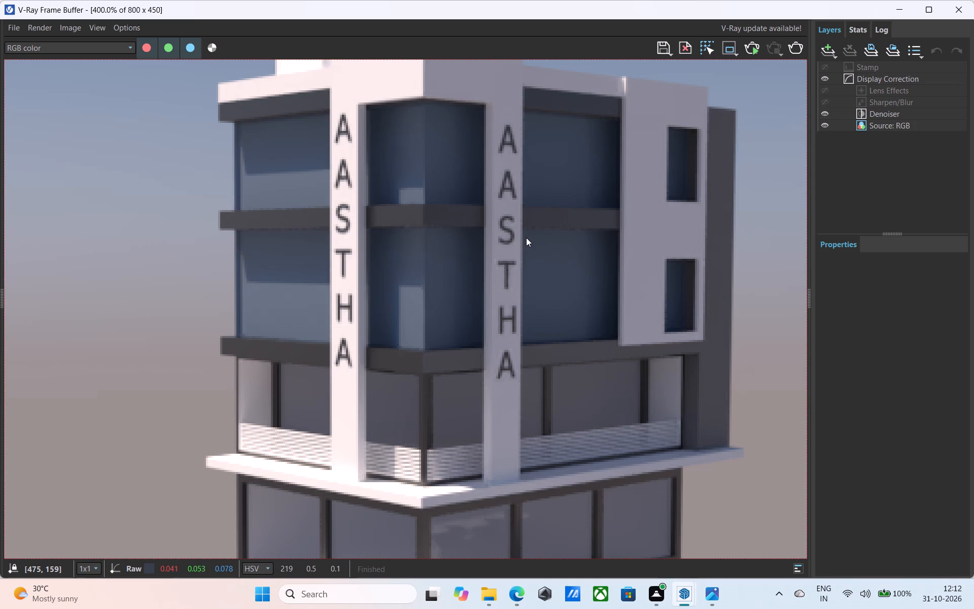
pyautogui.scroll(-1, 526, 238)
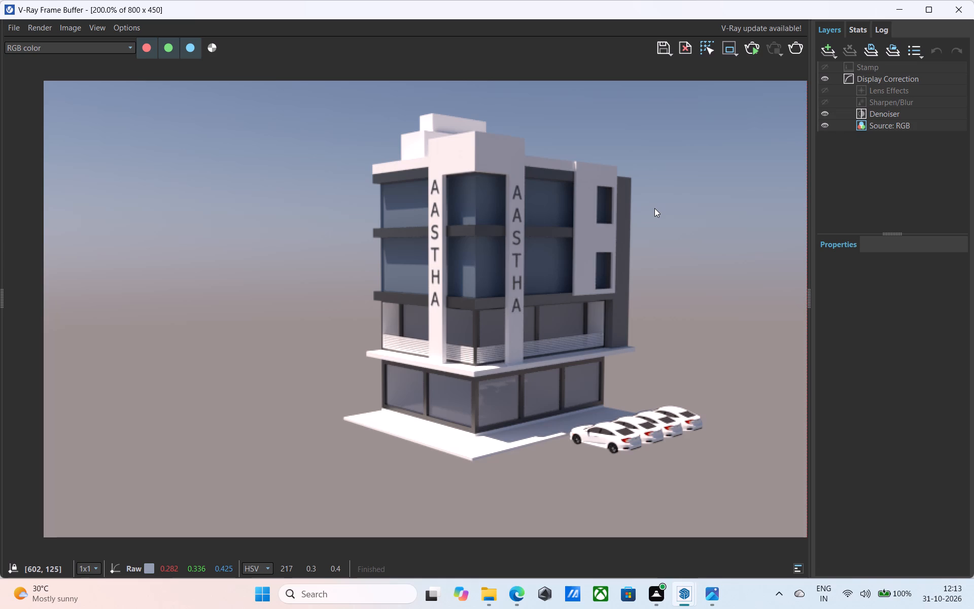
pyautogui.scroll(1, 654, 208)
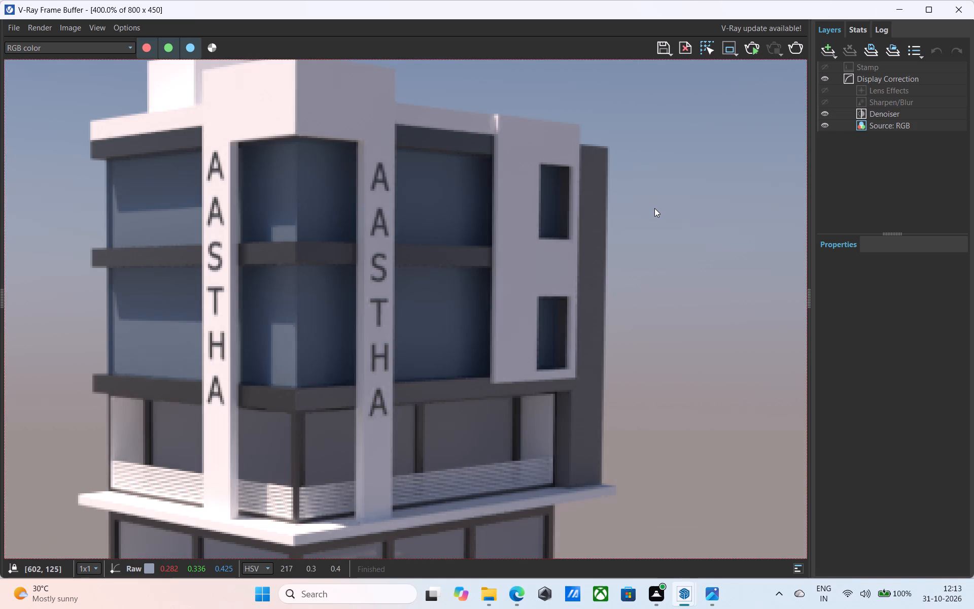
pyautogui.scroll(-1, 654, 208)
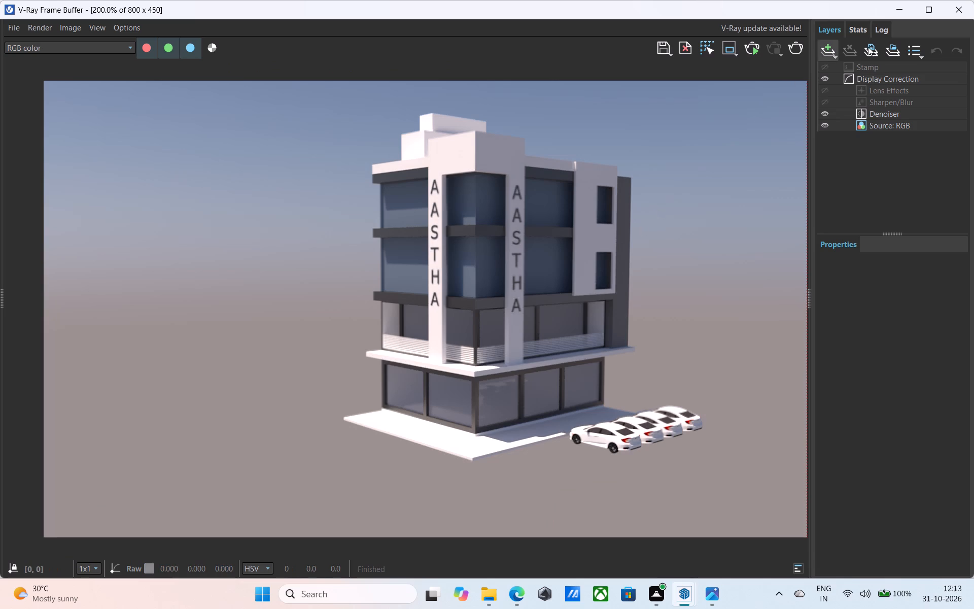
pyautogui.click(954, 15)
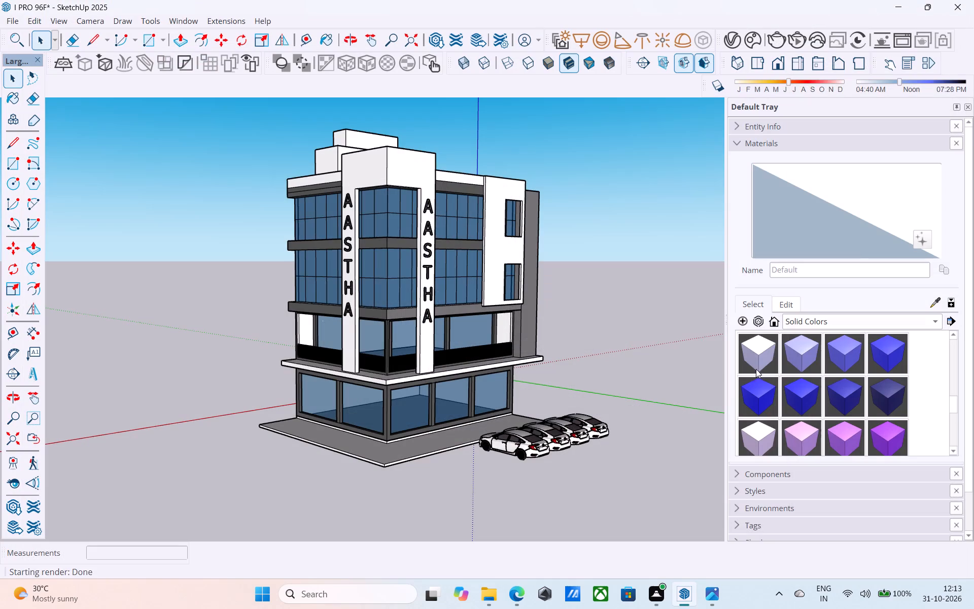